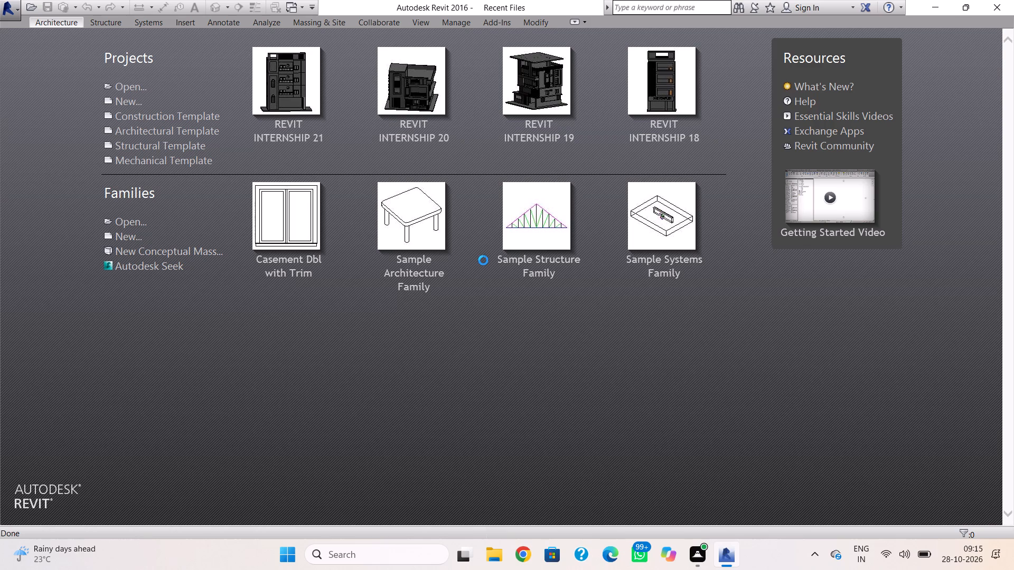
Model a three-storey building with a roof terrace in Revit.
Create a new project from the Architectural Template.
click(195, 128)
click(195, 128)
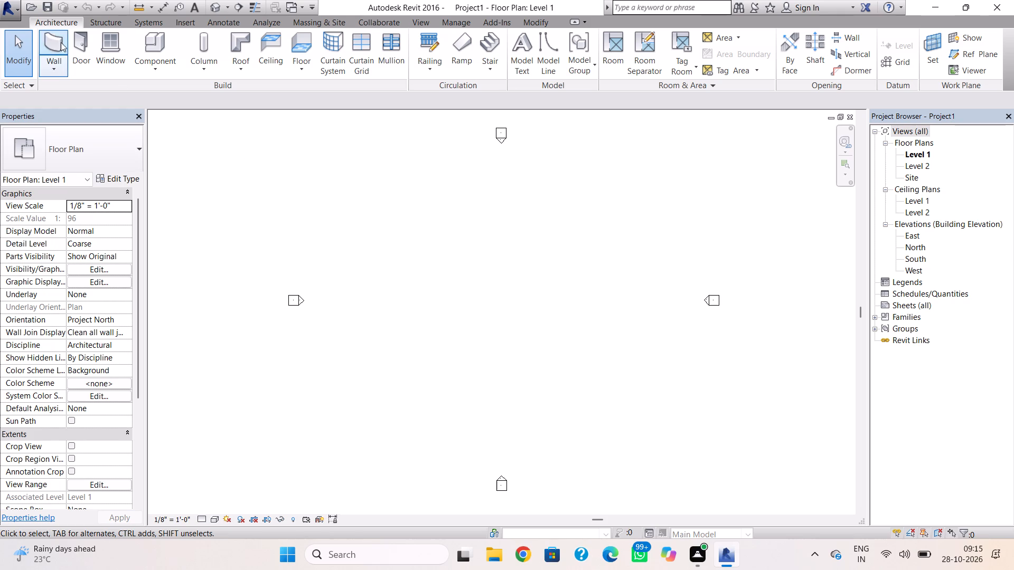
Draw a rectangle of Generic - 8" walls about 32' by 28' on Level 1, with an unconnected height of 12'.
click(49, 34)
click(81, 144)
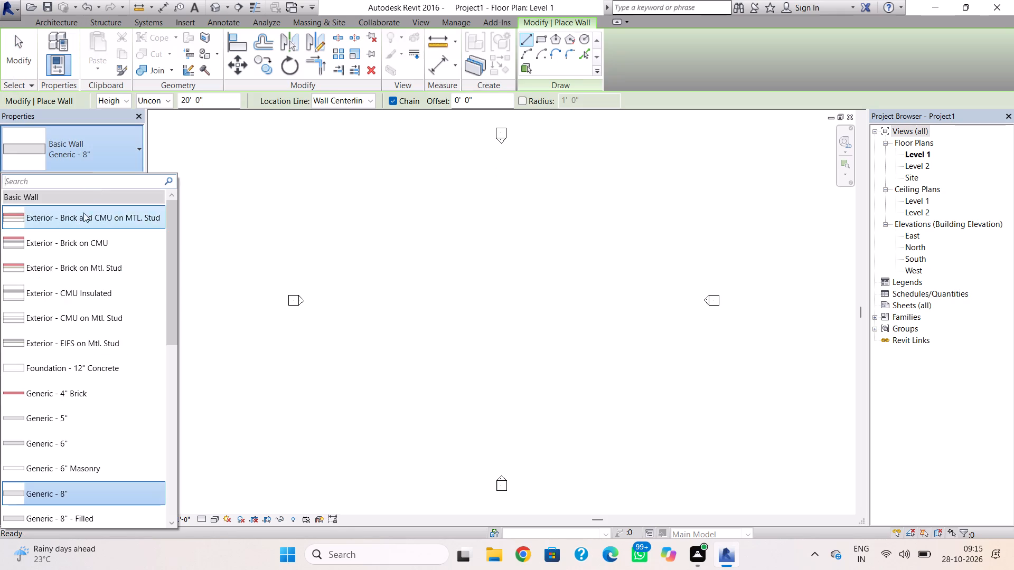
click(125, 492)
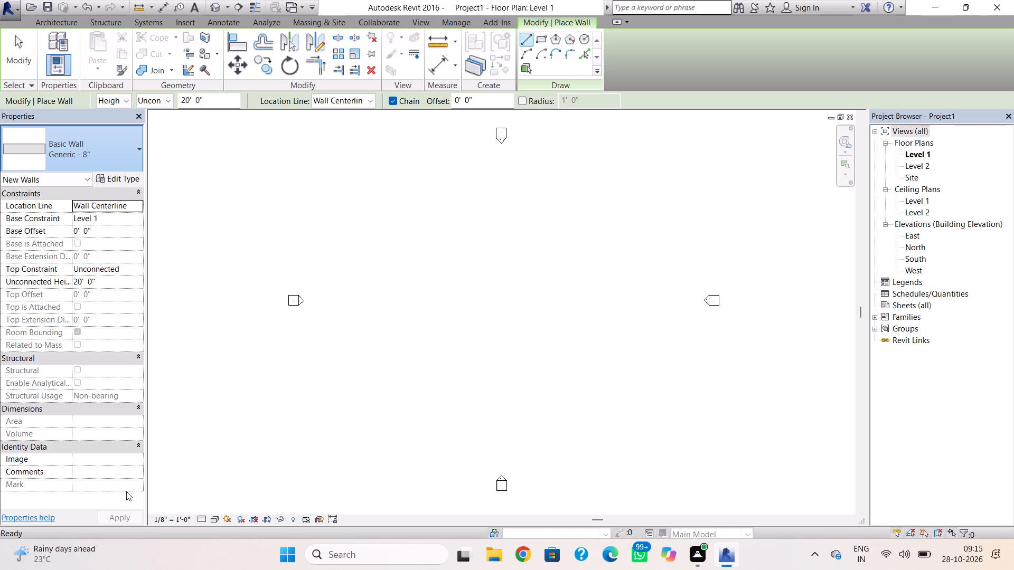
click(131, 283)
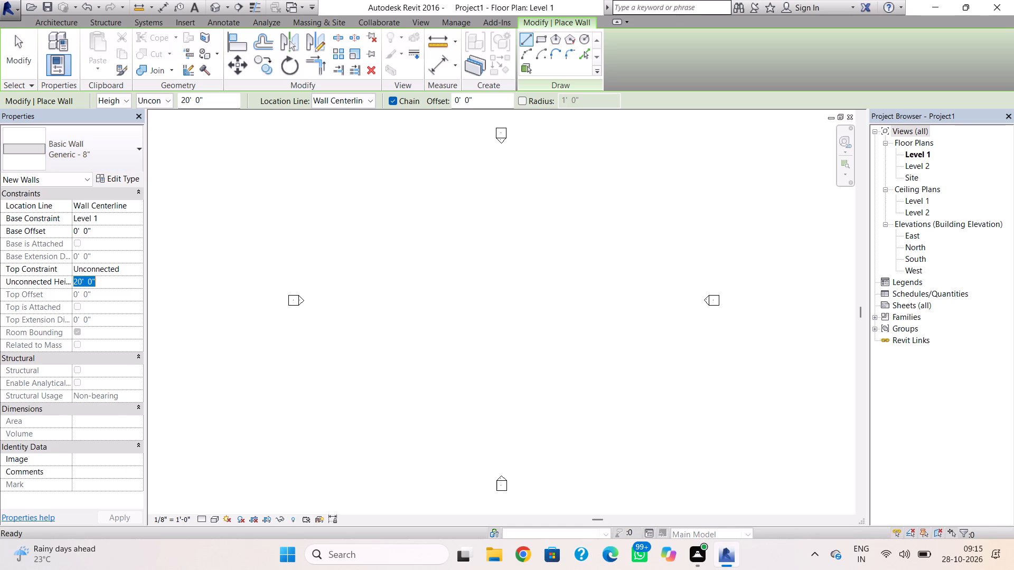
text(12')
key(Return)
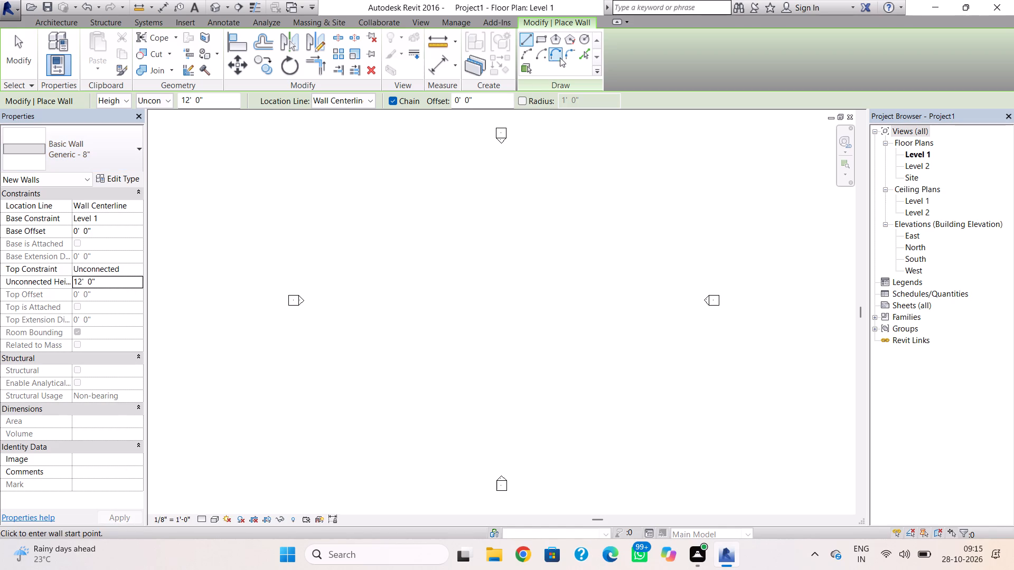
click(545, 40)
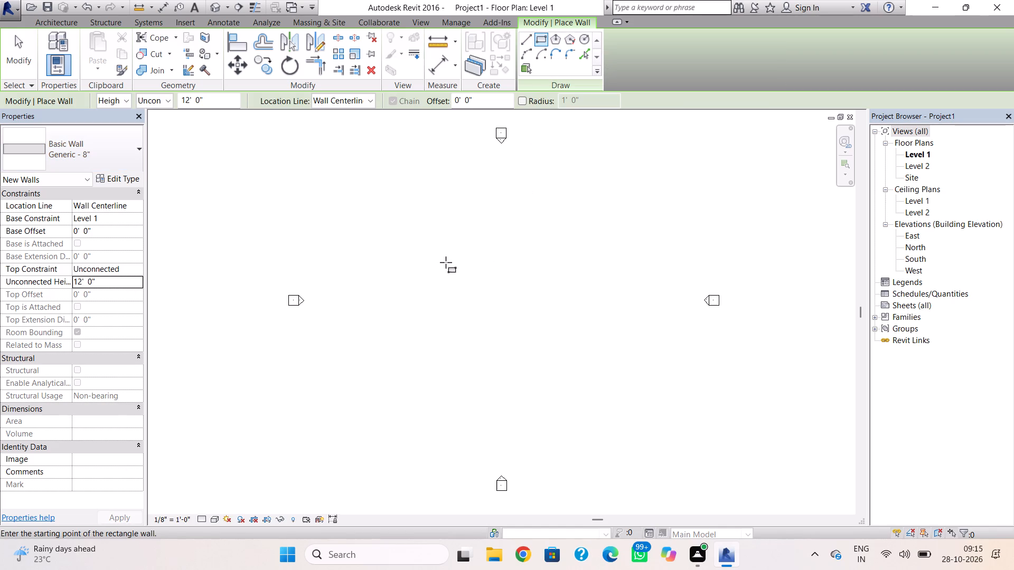
click(407, 224)
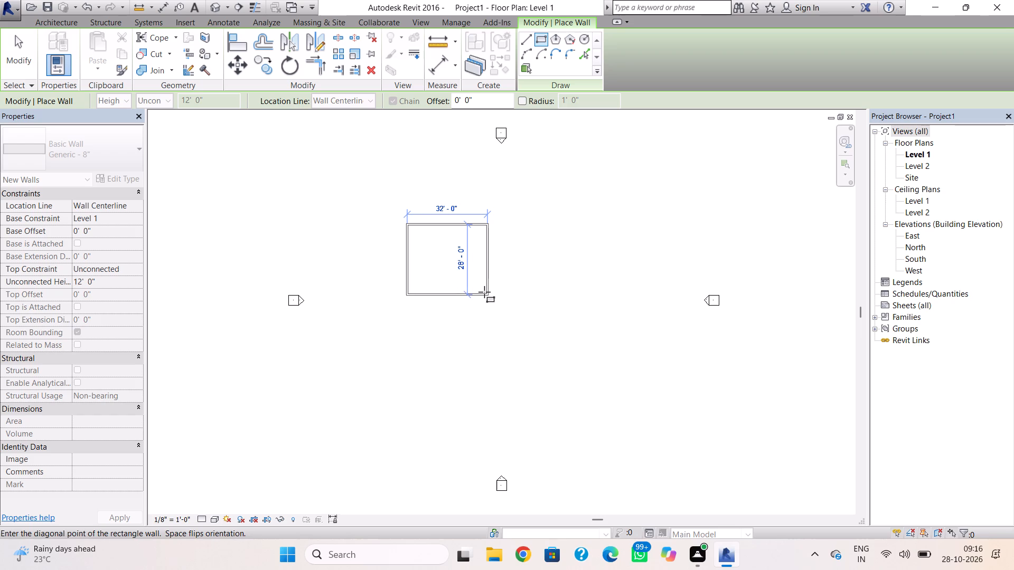
click(484, 292)
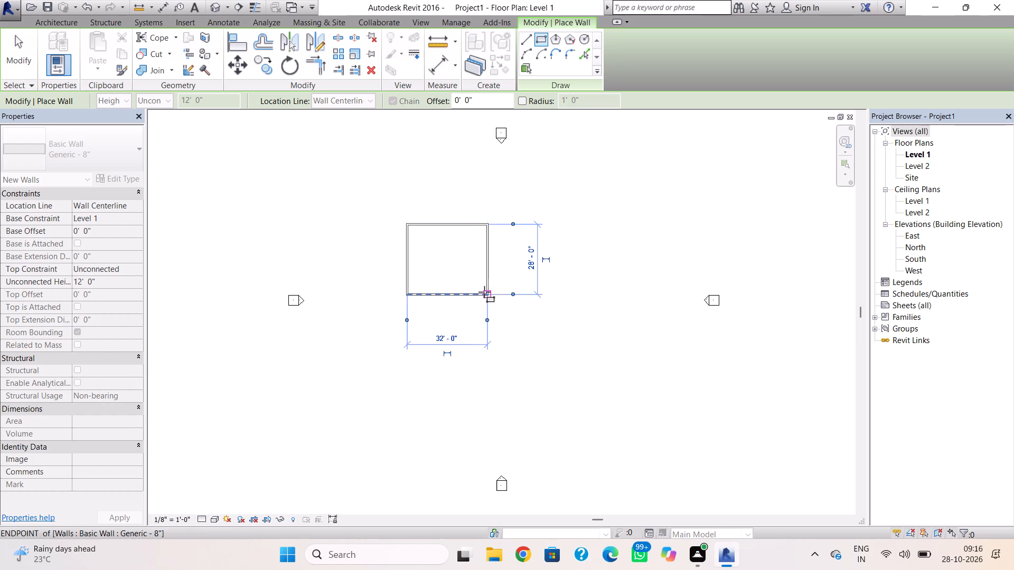
key(Escape)
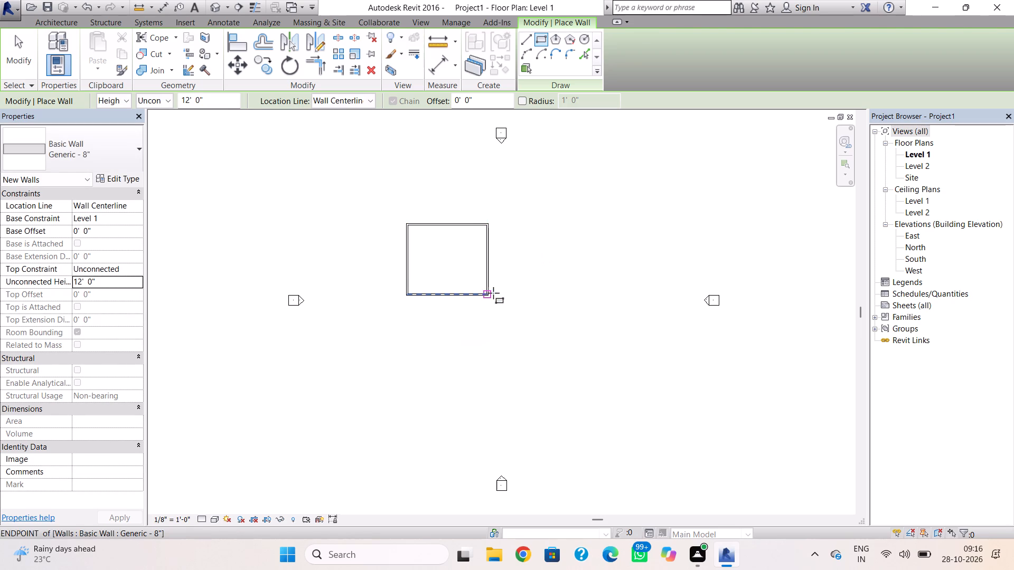
key(Escape)
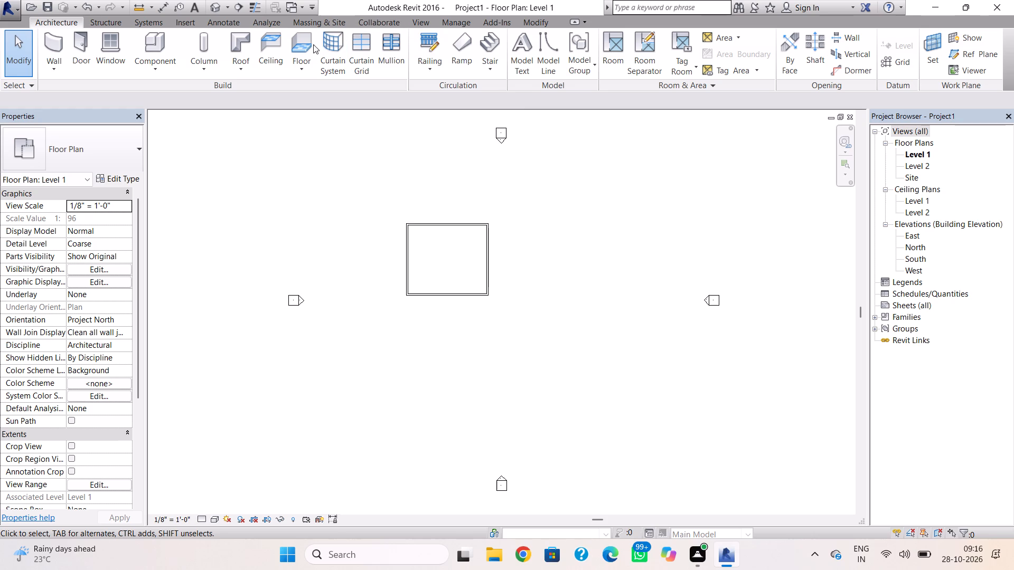
Create a Generic - 12" floor on Level 1 with a rectangular boundary about 44' by 44' surrounding the walls.
click(298, 50)
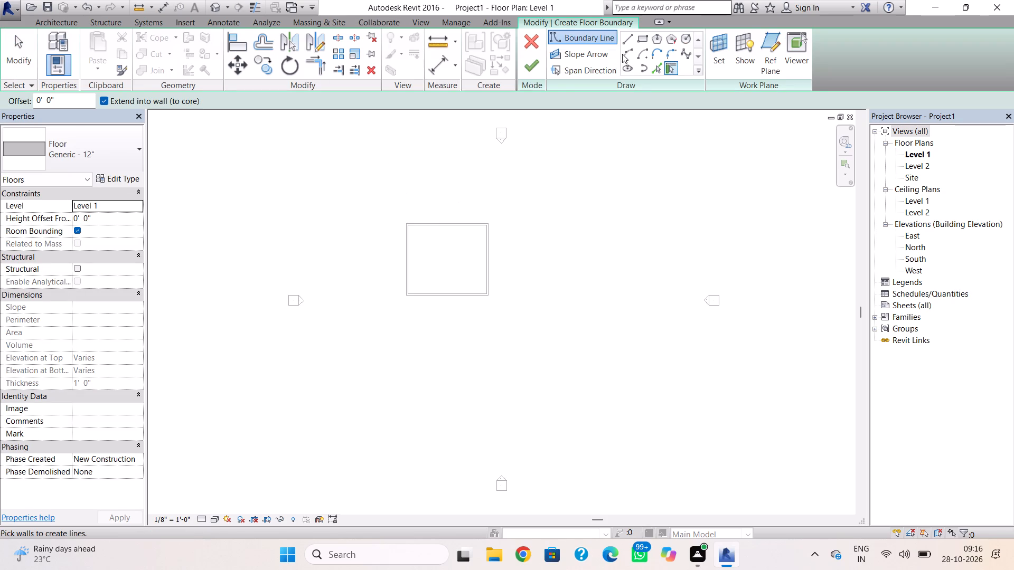
click(637, 40)
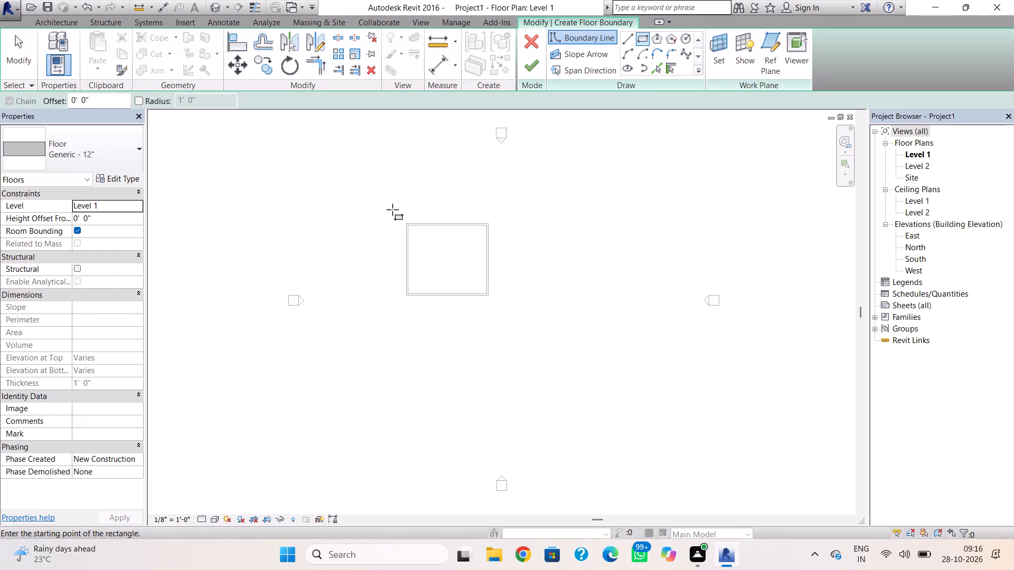
click(392, 210)
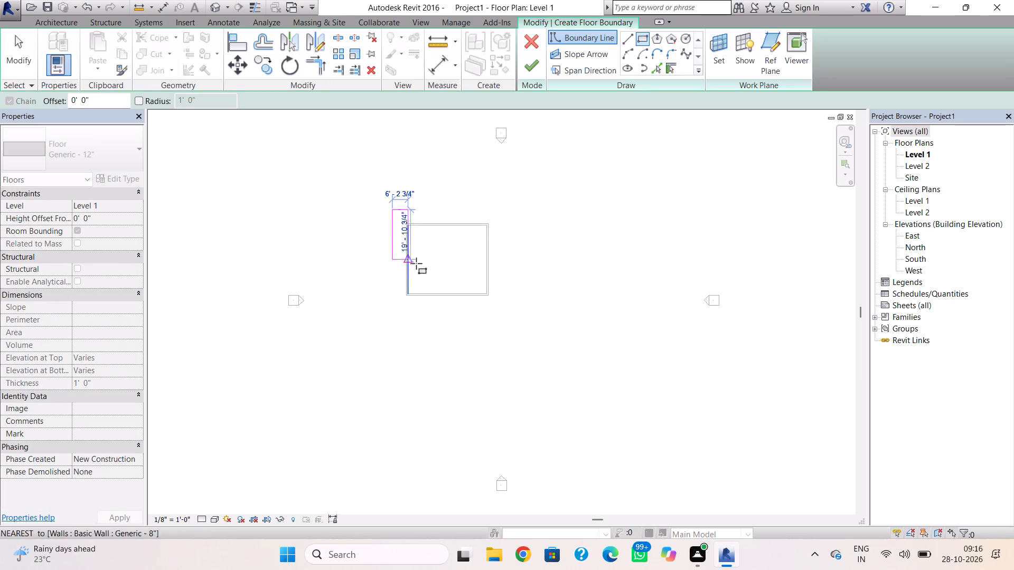
click(505, 317)
key(Escape)
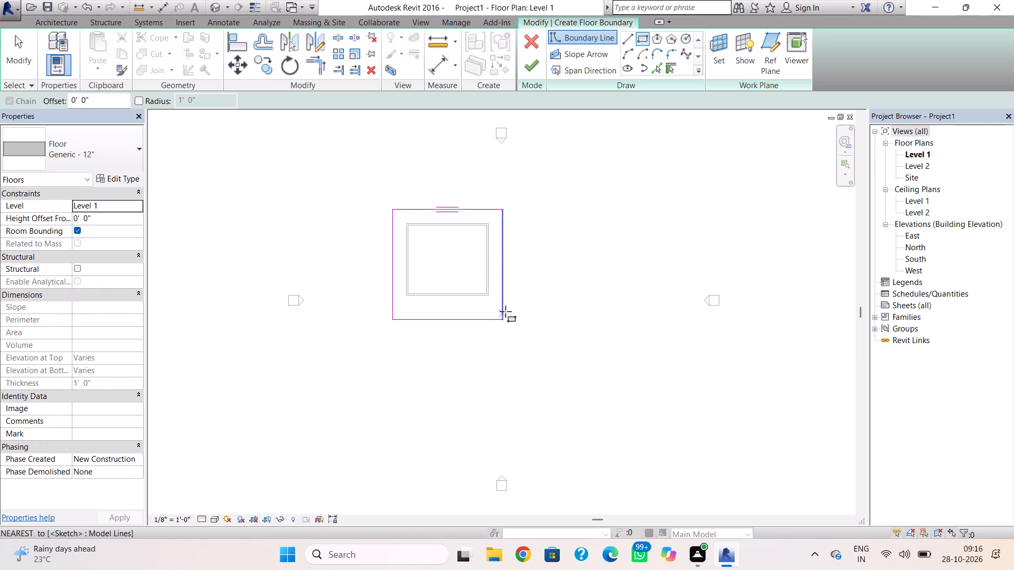
click(527, 68)
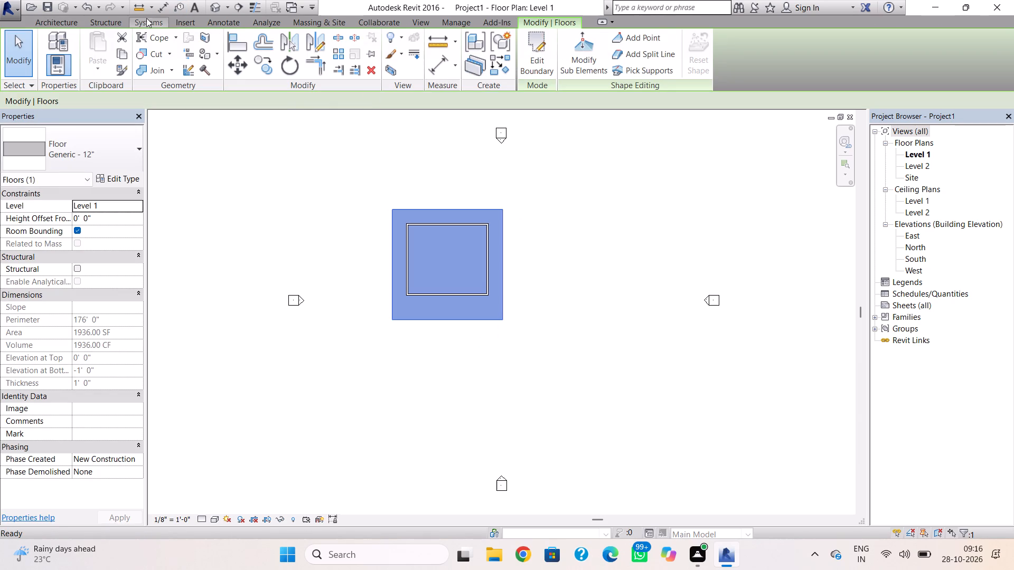
Start a footprint roof on Level 2 without defined slope and sketch a rectangular boundary about 32'-8" by 34'-3" over the walls.
click(80, 22)
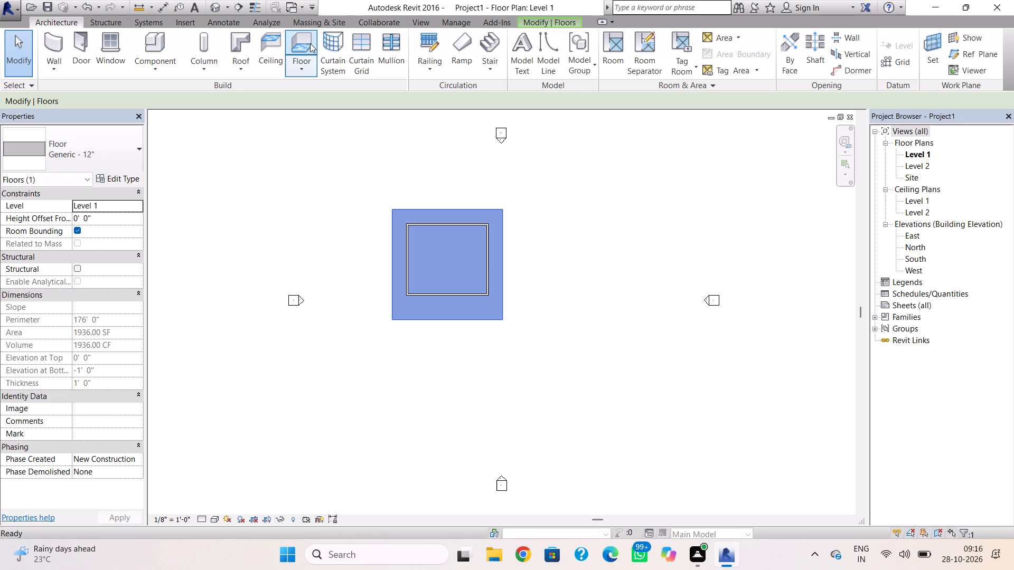
click(239, 49)
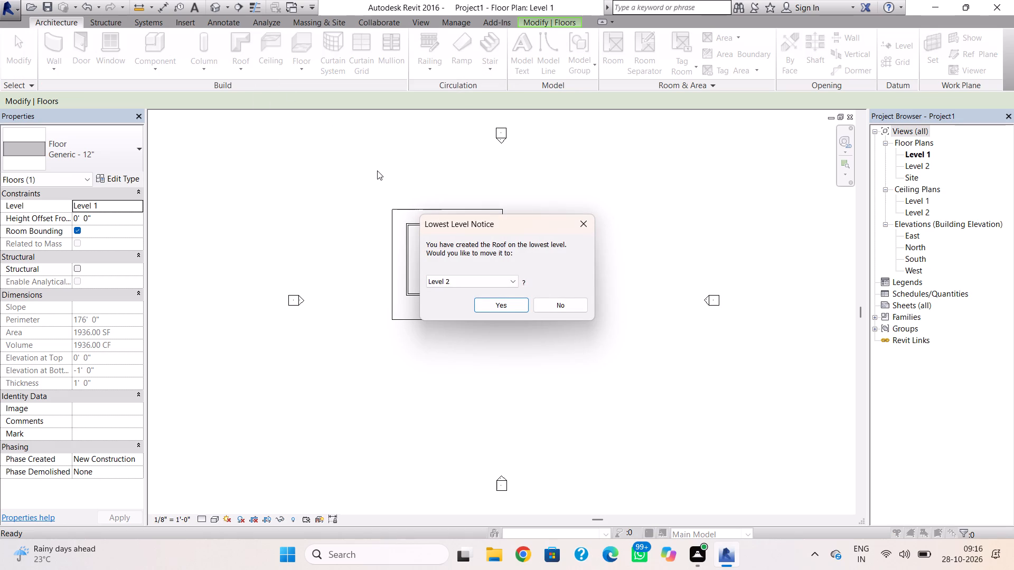
scroll(379, 170, up, 1)
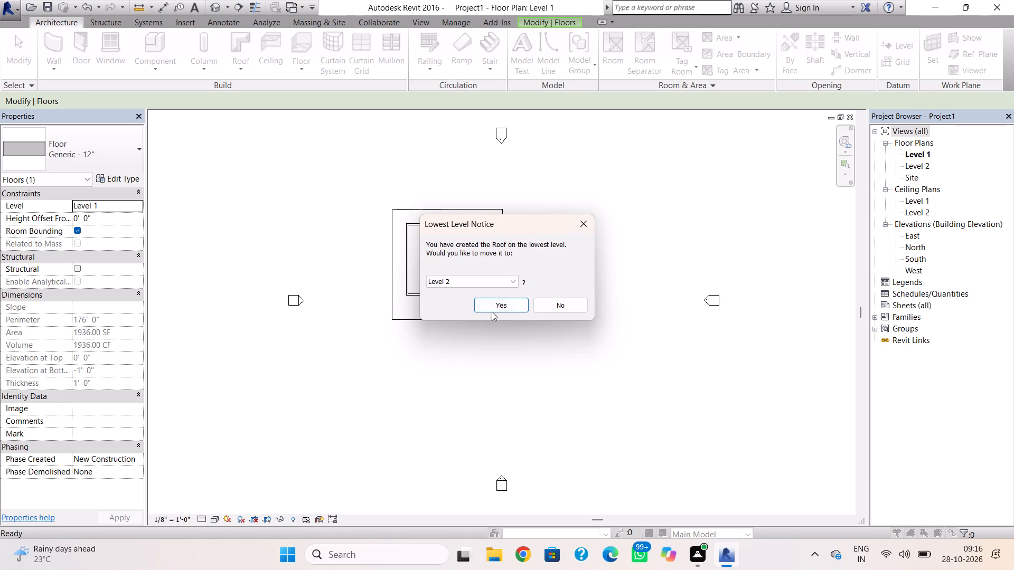
click(493, 304)
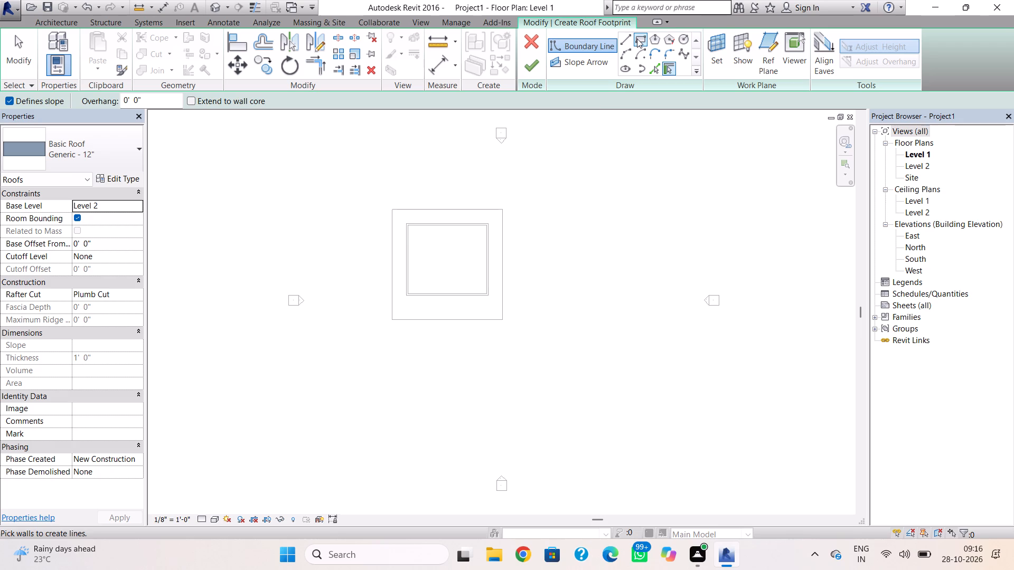
click(637, 39)
scroll(398, 245, up, 3)
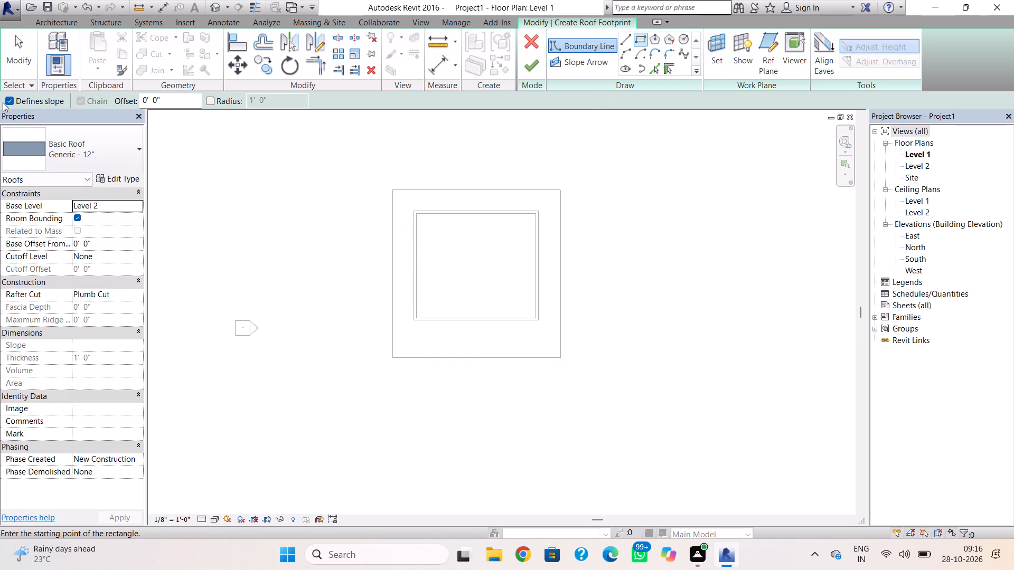
click(6, 100)
scroll(475, 233, down, 1)
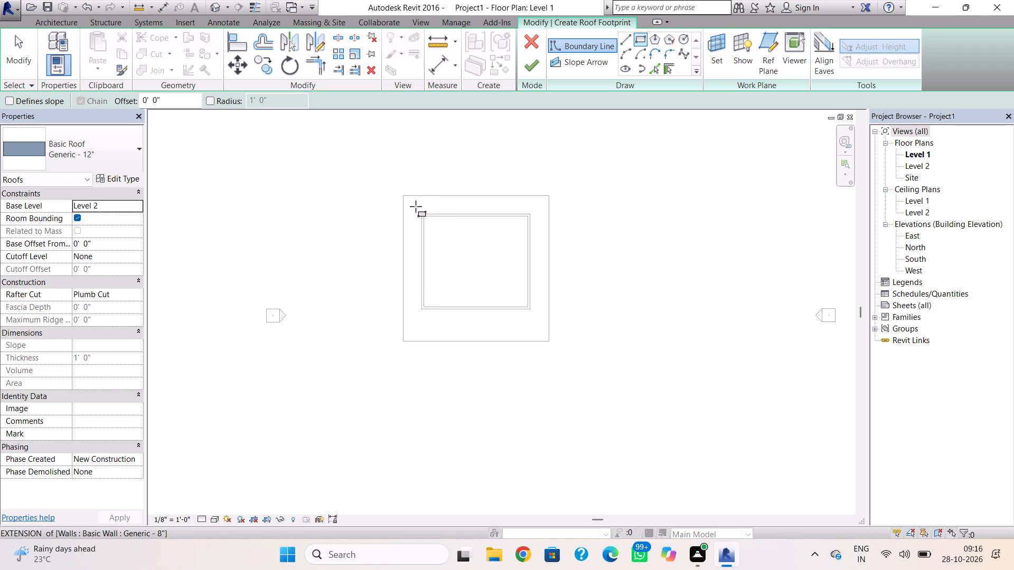
click(416, 206)
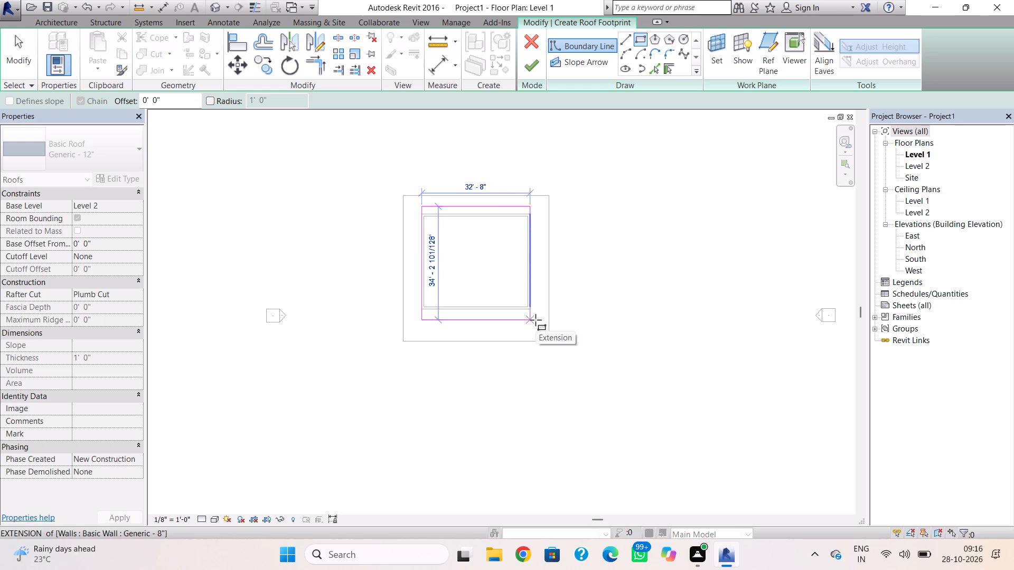
click(536, 320)
key(Escape)
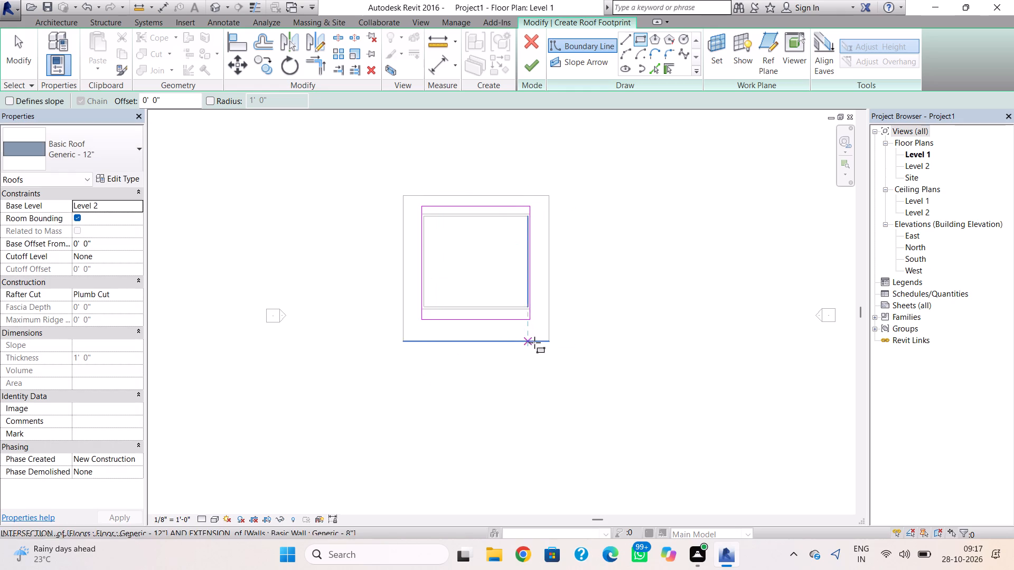
key(Escape)
Nudge the roof boundary's upper line down to the outer face of the upper wall and finish the roof.
click(521, 202)
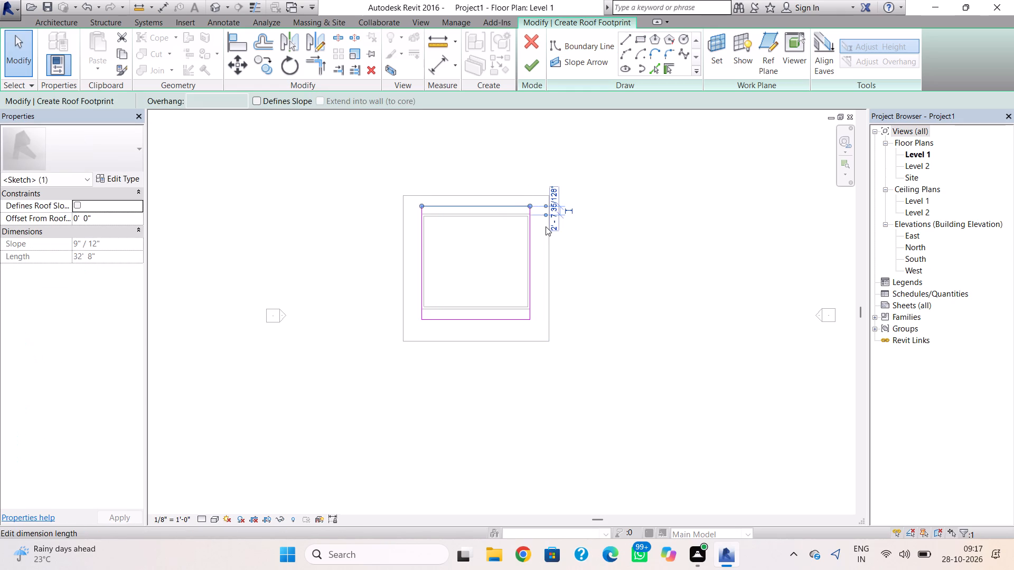
scroll(545, 226, up, 2)
key(Down)
key(Down)
key(Down)
key(Down)
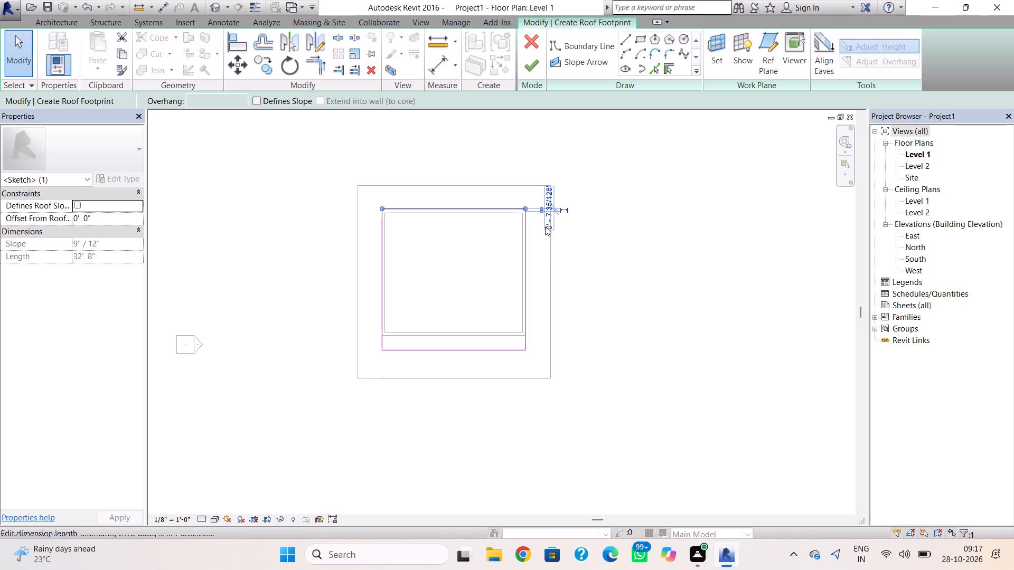
scroll(497, 204, up, 7)
key(Down)
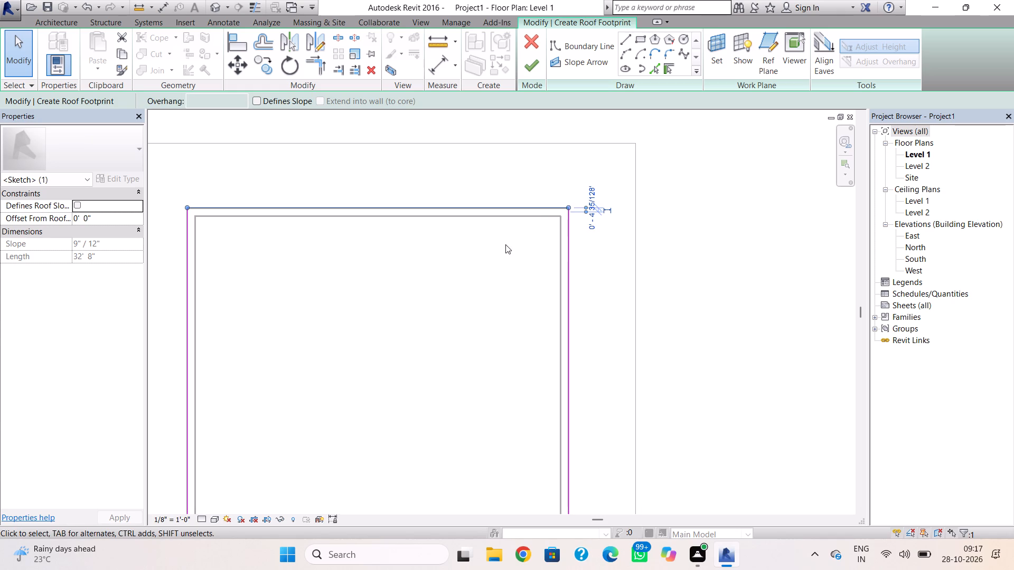
click(502, 248)
click(530, 73)
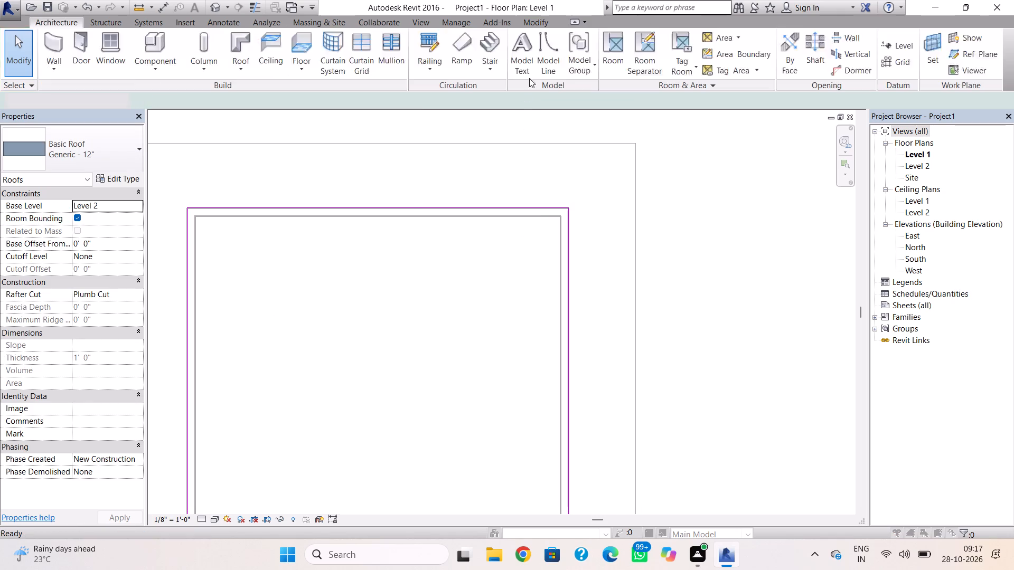
click(547, 286)
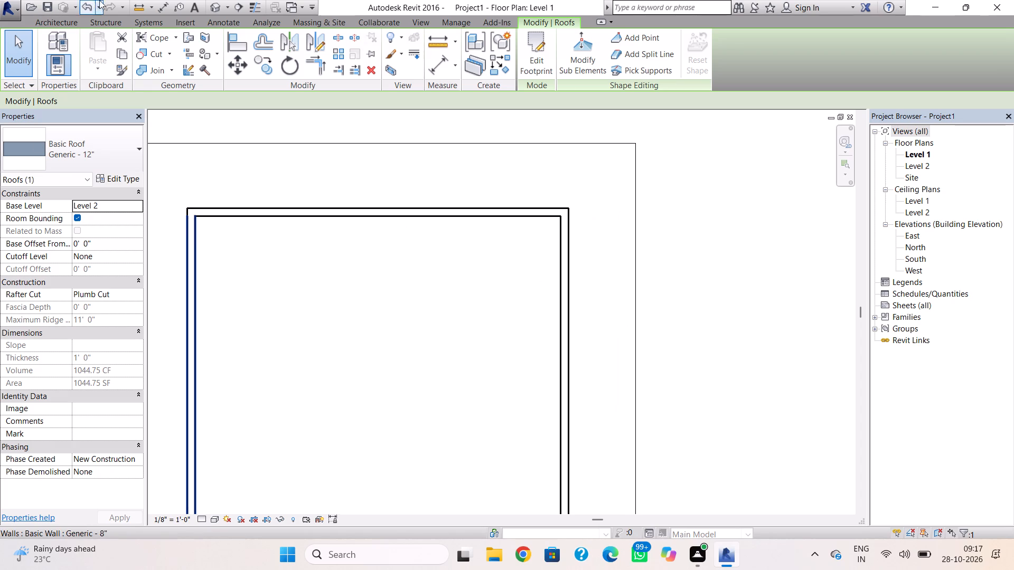
Display the building in the default 3D view, seen from the front and above, with the Realistic visual style.
click(214, 13)
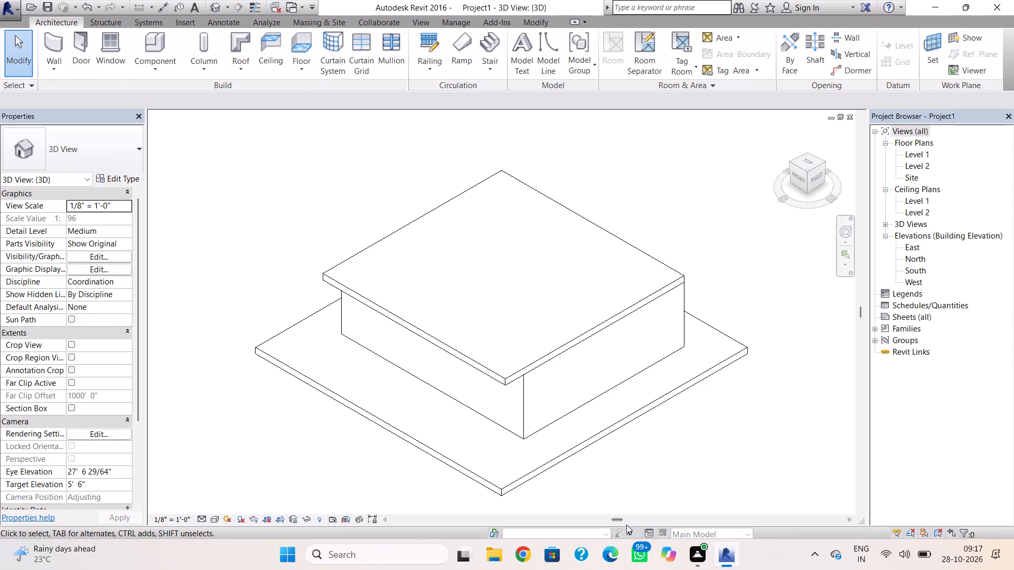
shift+right_drag(624, 521, 767, 502)
shift+right_drag(604, 480, 719, 441)
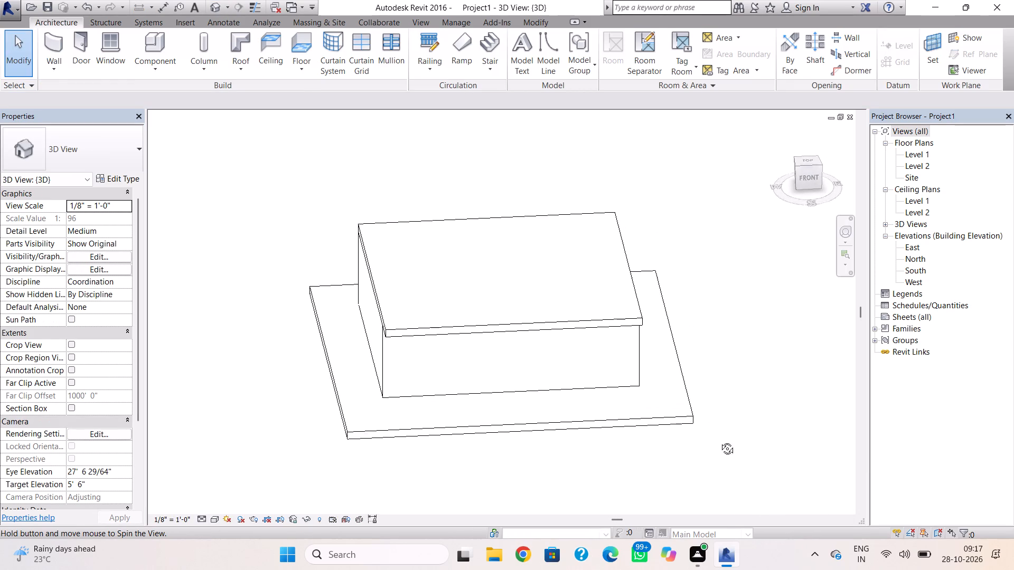
shift+right_drag(719, 441, 701, 431)
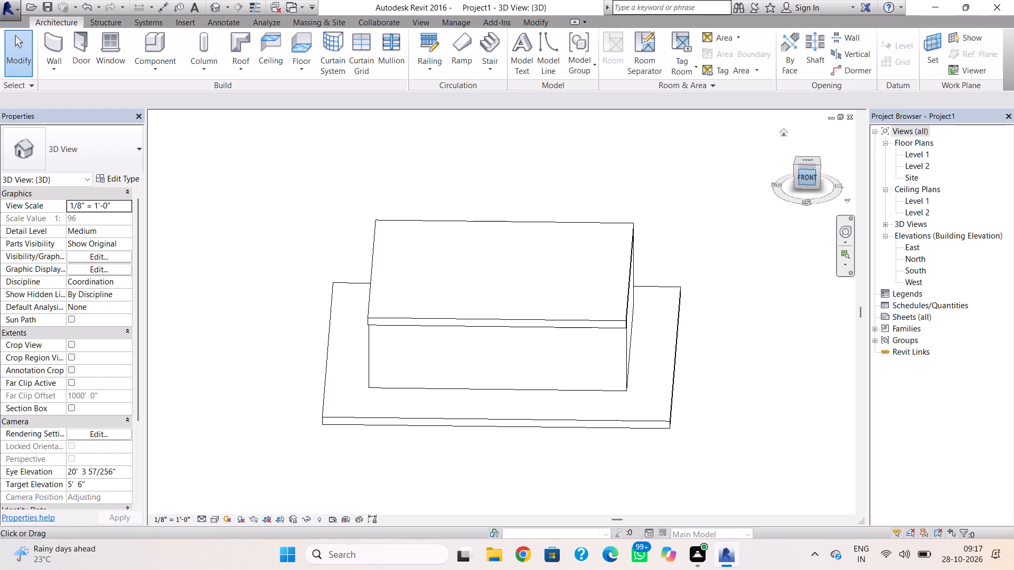
click(217, 518)
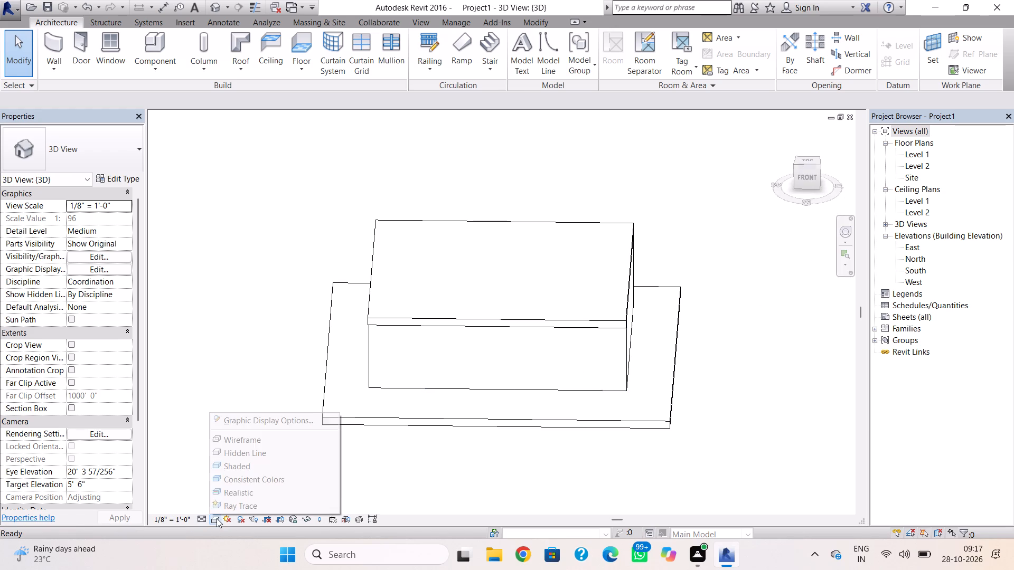
click(240, 493)
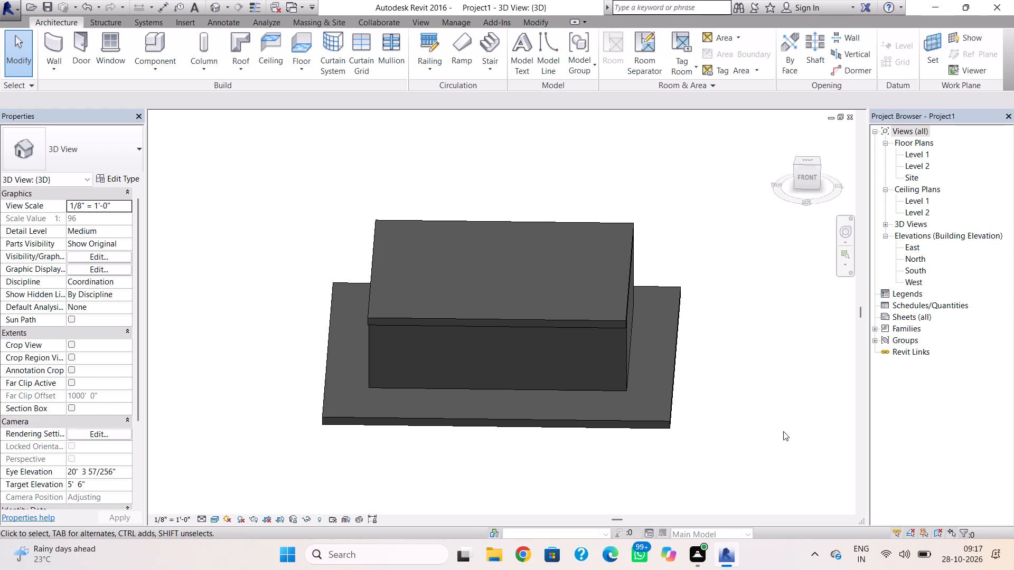
In the East elevation, set the elevation of Level 2 to 12'.
double_click(912, 248)
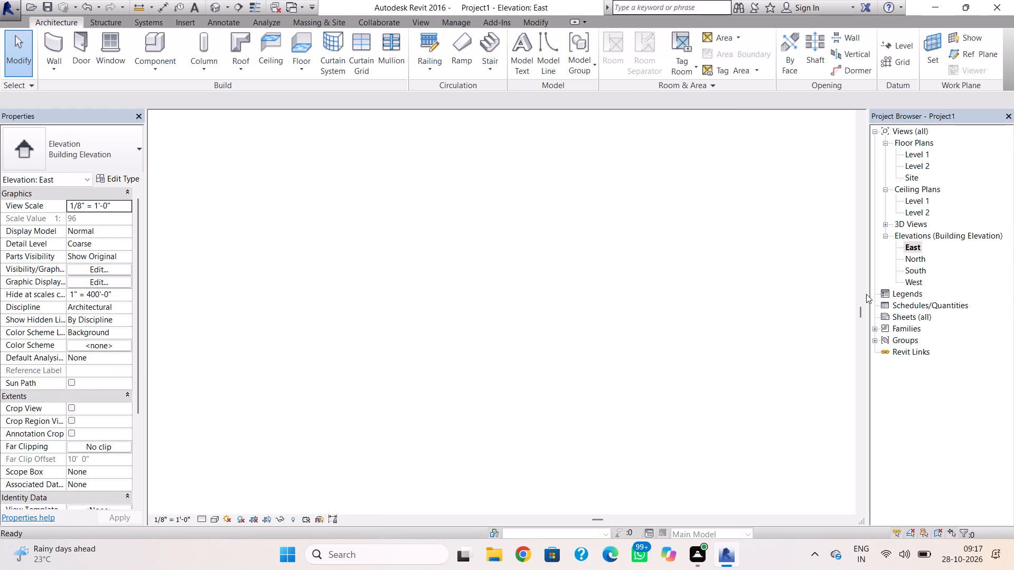
click(701, 291)
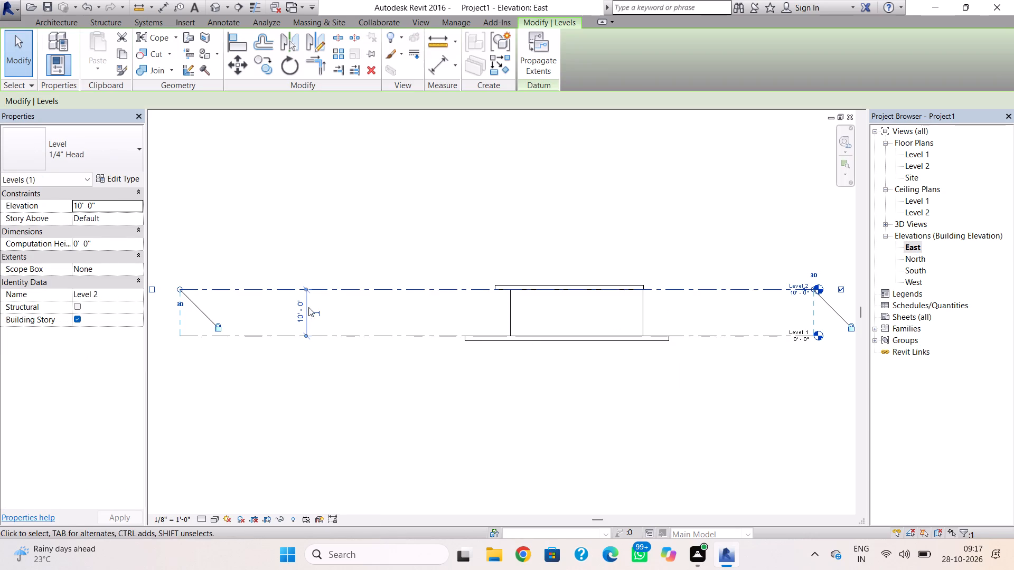
click(127, 210)
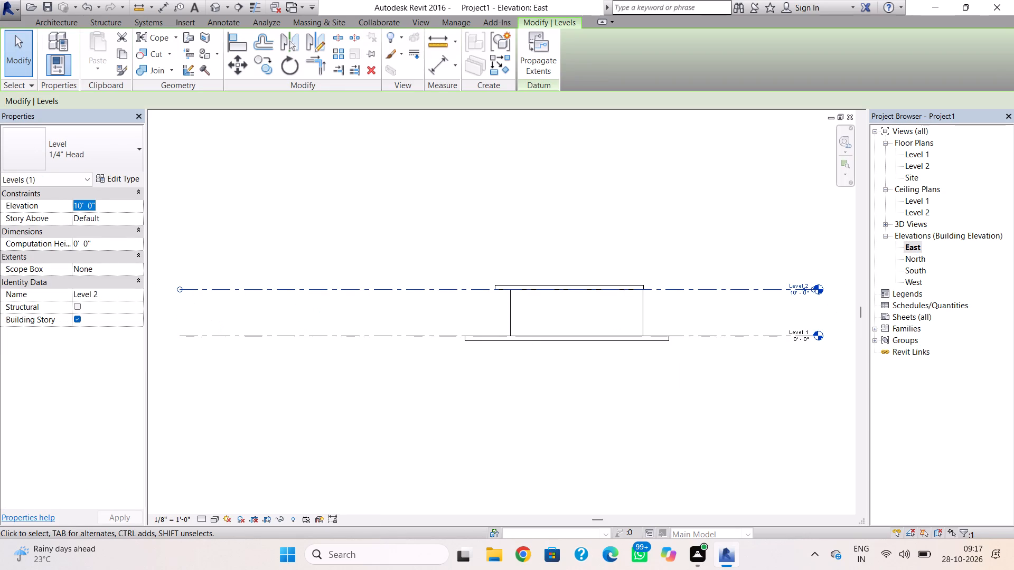
text(12')
key(Return)
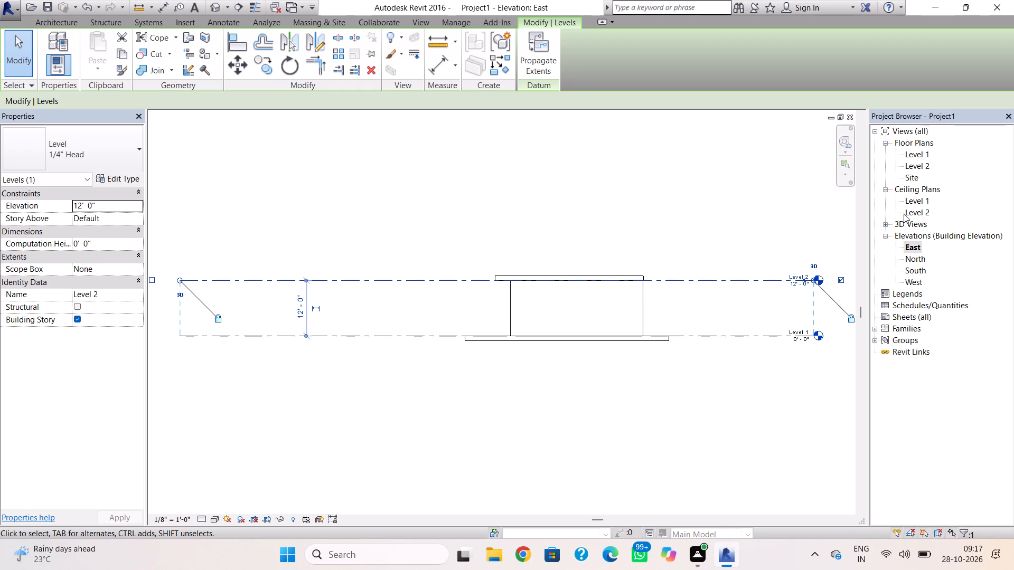
Add two levels above Level 2, at 24' and 36', each picked from the level below with a 12' offset.
click(919, 154)
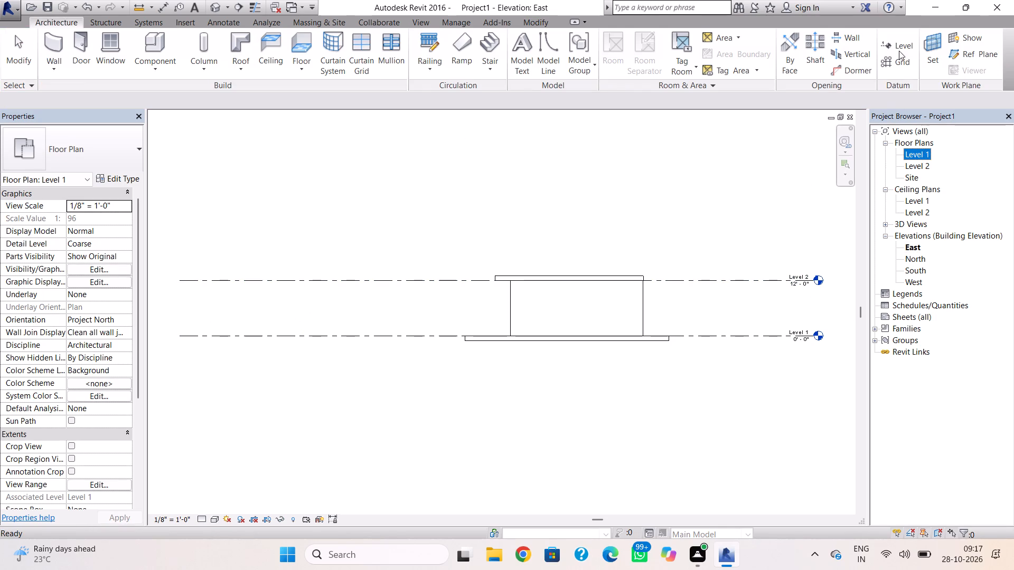
click(899, 42)
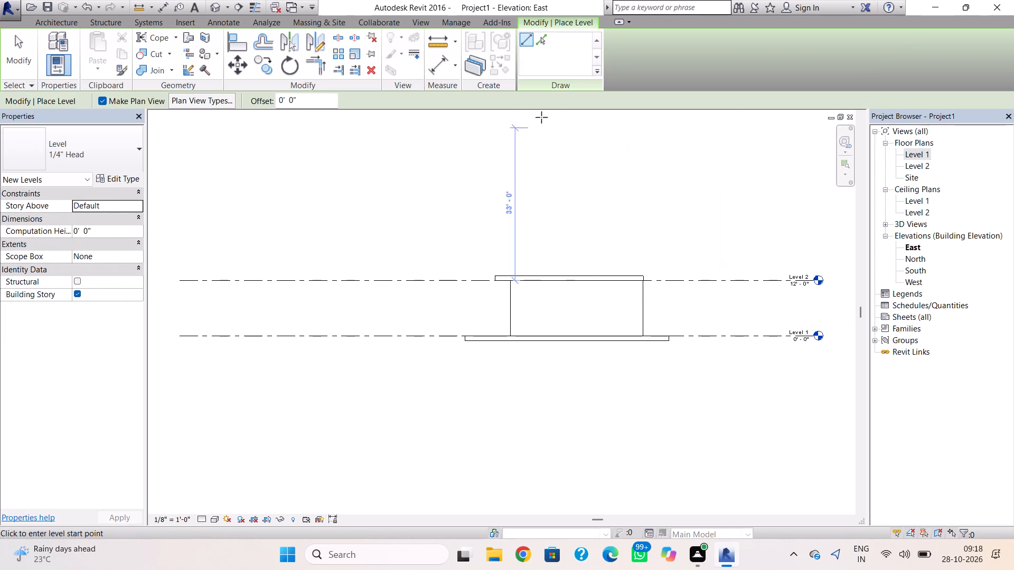
click(540, 38)
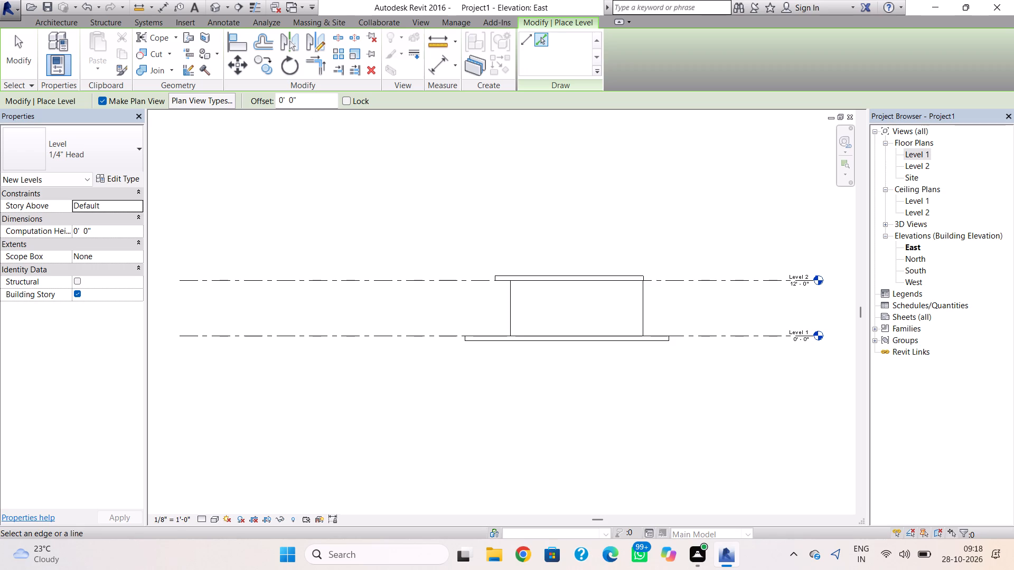
click(310, 103)
drag(310, 103, 264, 116)
text(12')
key(Return)
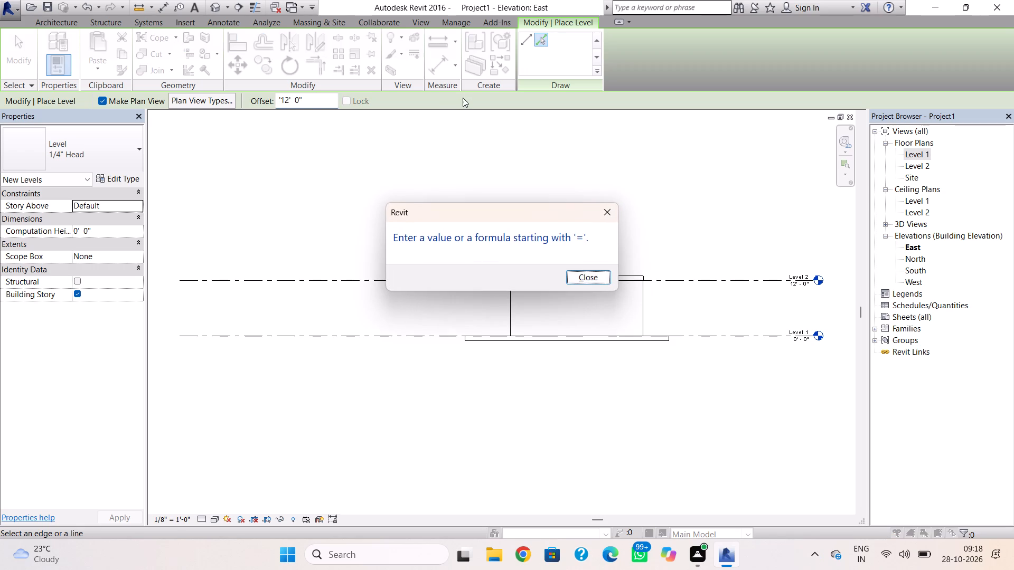
click(608, 207)
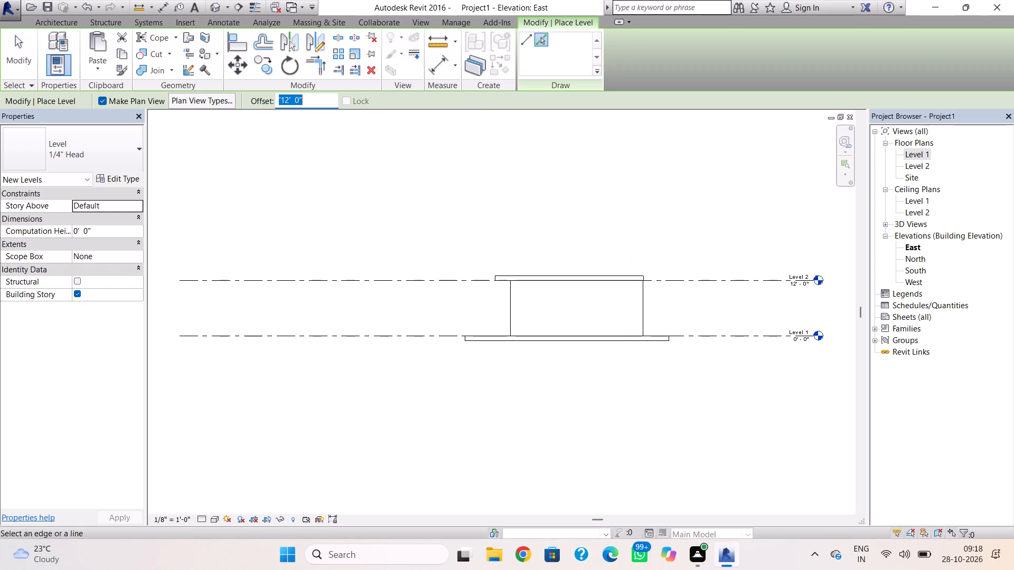
text(12')
key(Return)
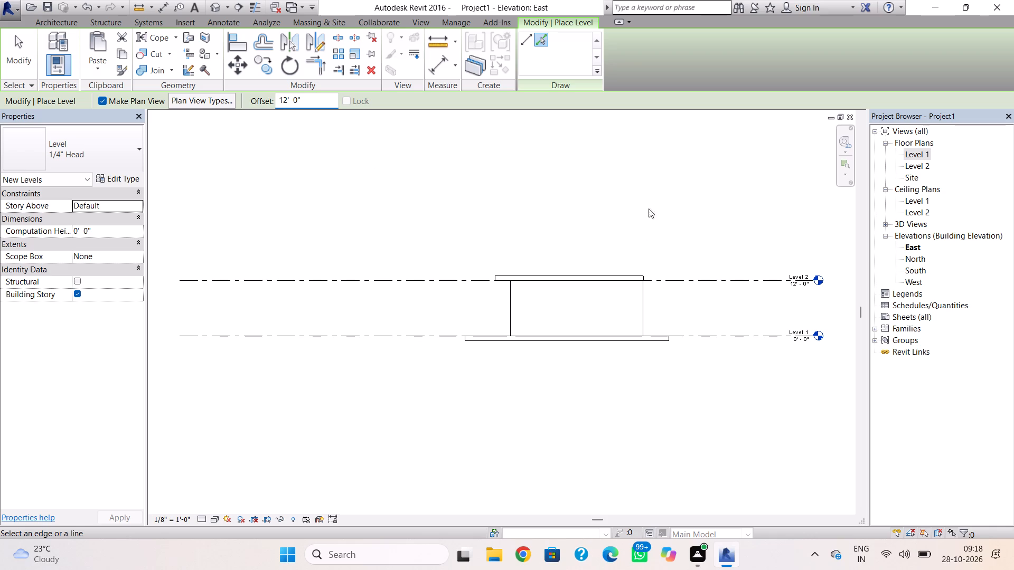
click(705, 280)
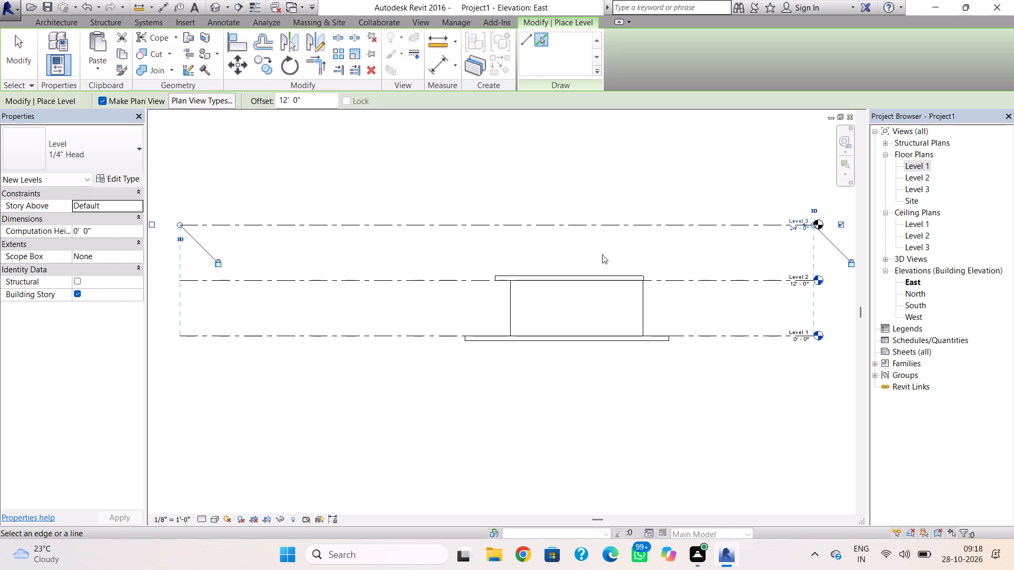
click(686, 222)
scroll(638, 259, down, 1)
middle_drag(636, 269, 631, 274)
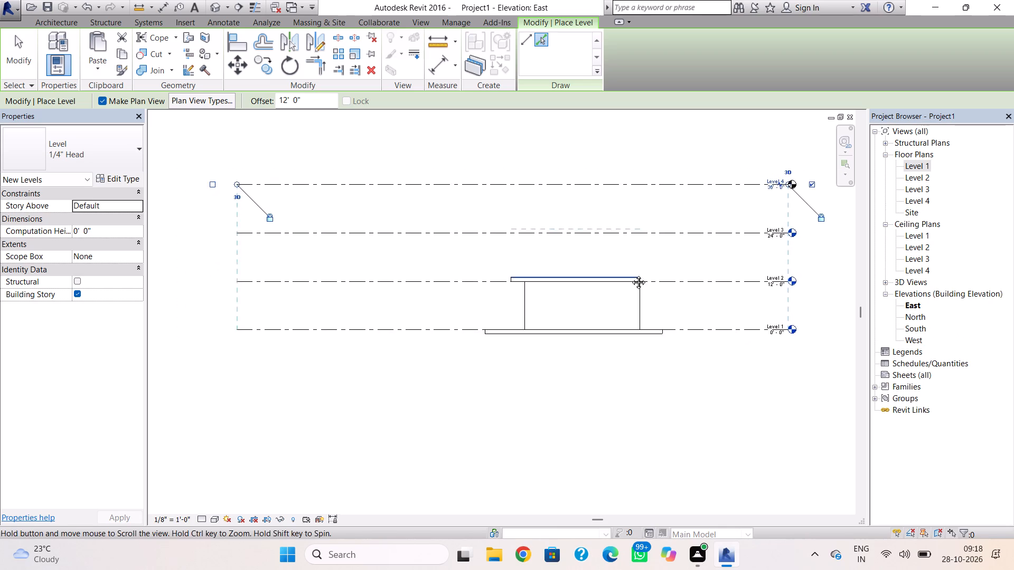
middle_drag(631, 274, 595, 290)
key(Escape)
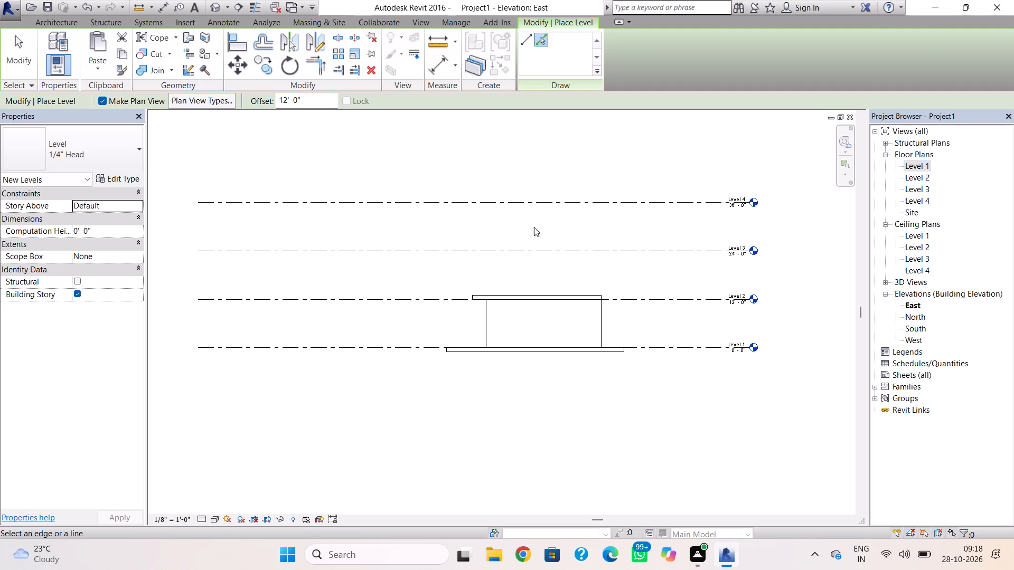
In the Level 1 floor plan, place a 24" x 24" rectangular architectural column up to Level 2 at the walls' lower-right corner.
click(218, 7)
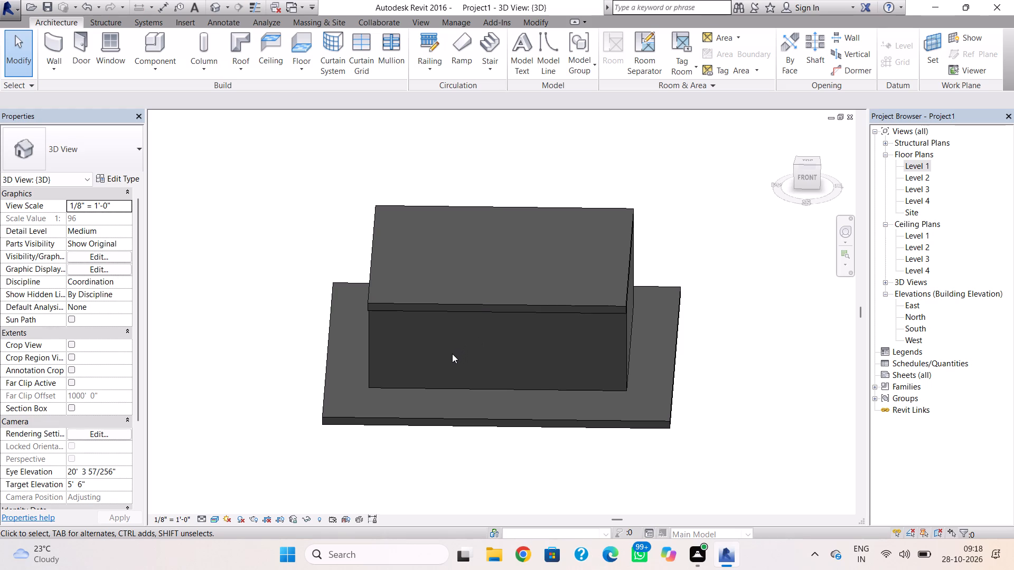
scroll(526, 395, up, 1)
scroll(526, 395, down, 1)
scroll(526, 395, up, 2)
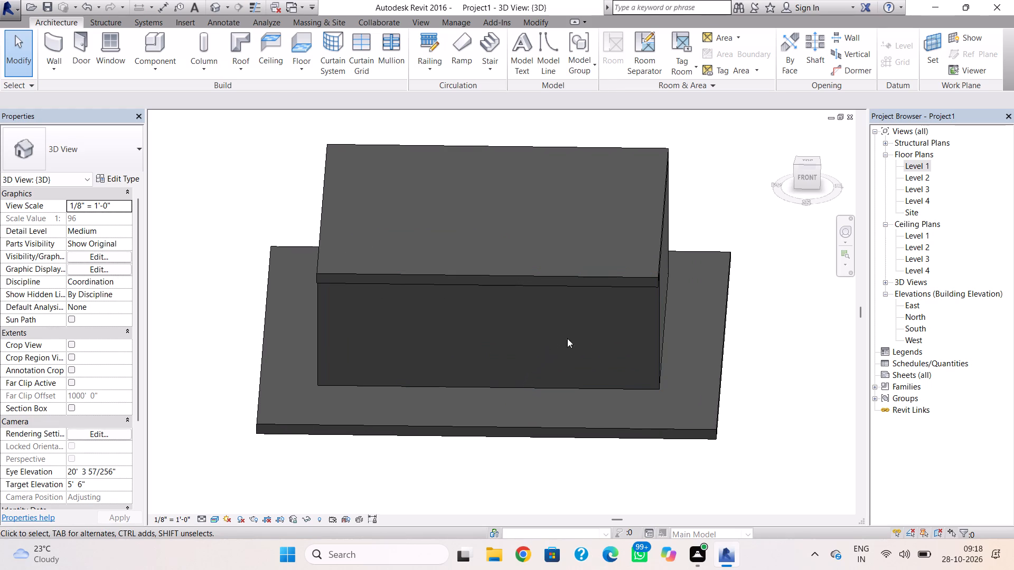
click(198, 62)
click(231, 110)
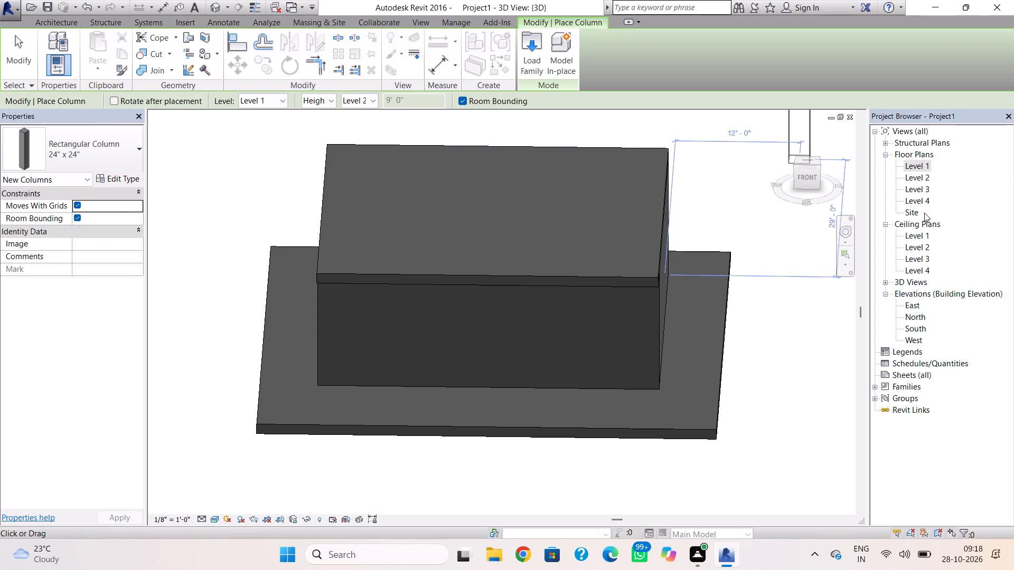
double_click(927, 169)
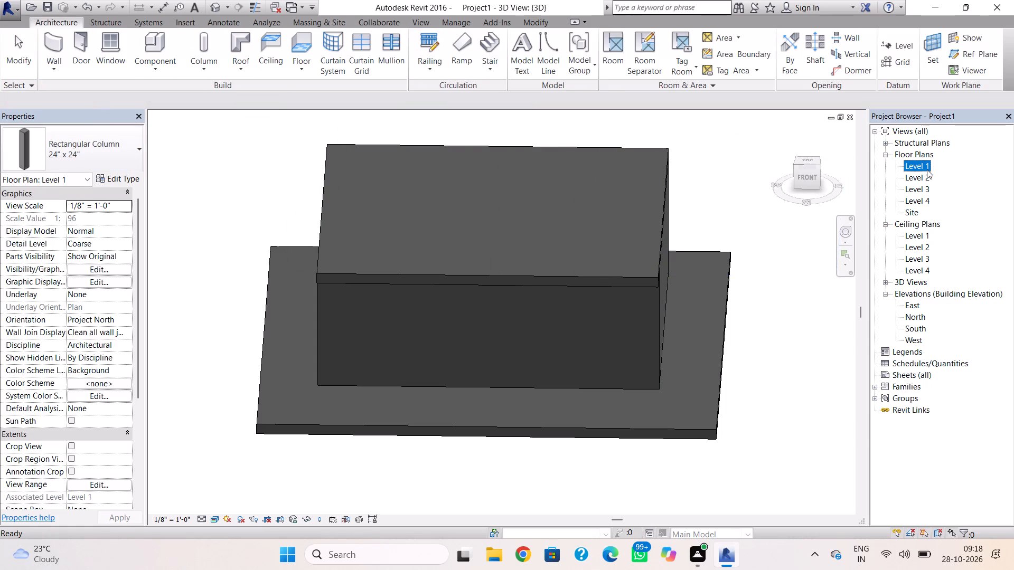
scroll(687, 372, down, 3)
middle_drag(675, 382, 670, 287)
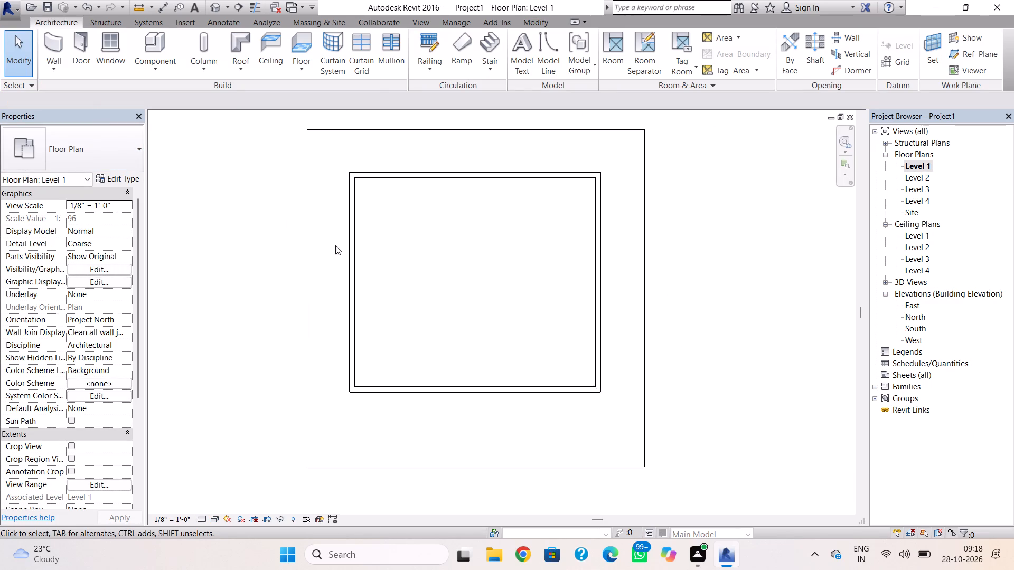
click(212, 63)
click(241, 125)
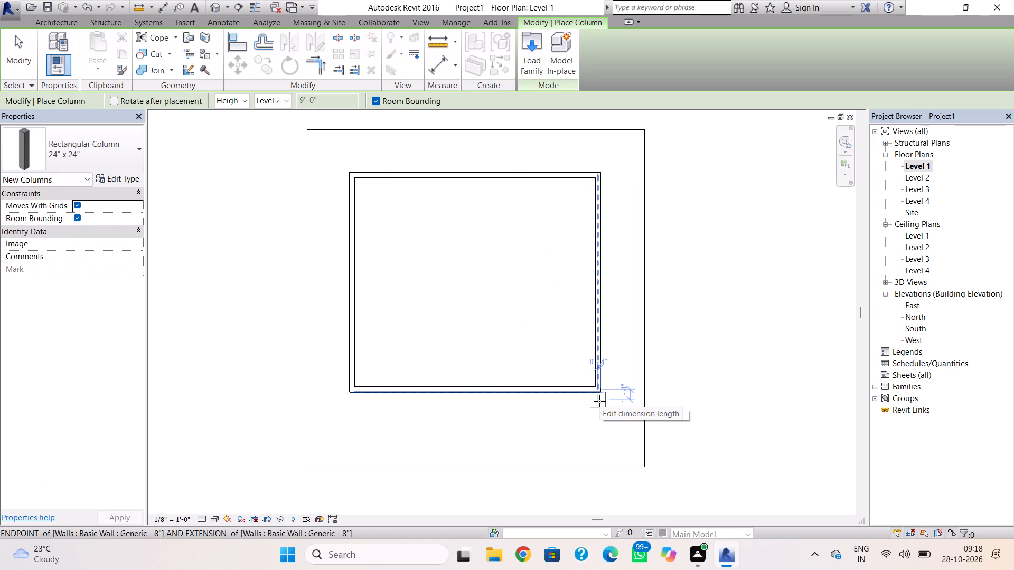
scroll(598, 401, up, 4)
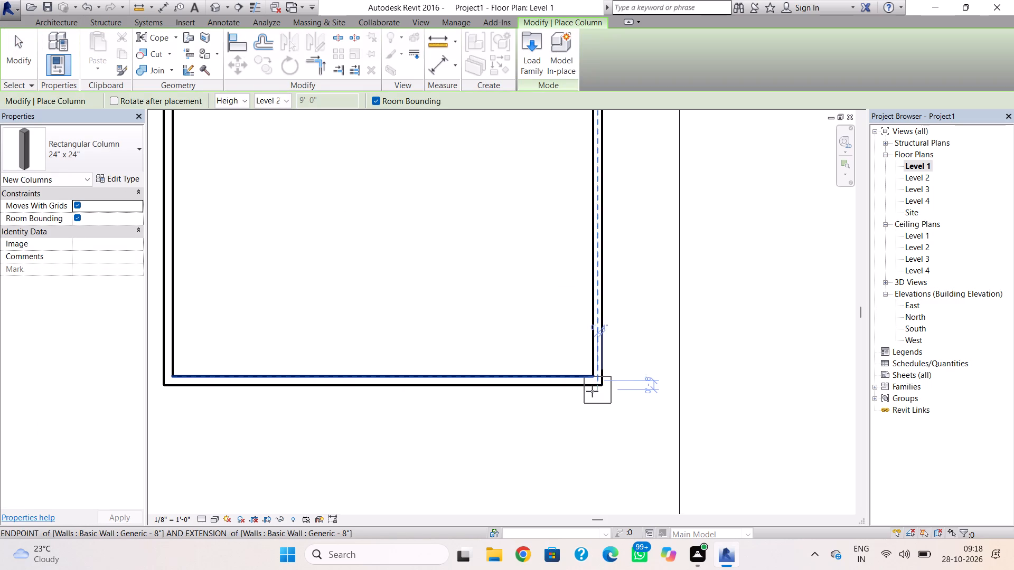
click(589, 392)
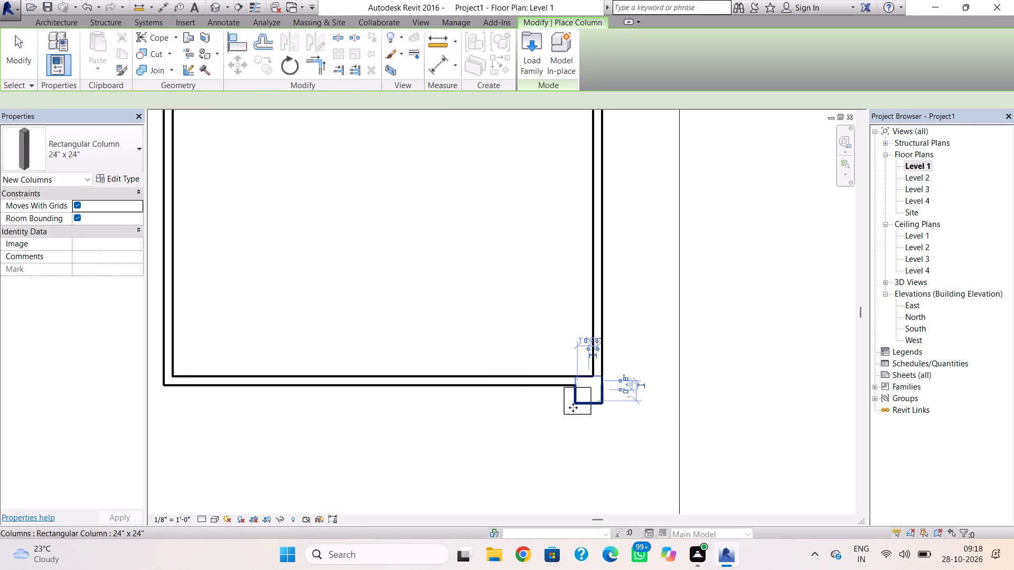
key(Escape)
key(Escape)
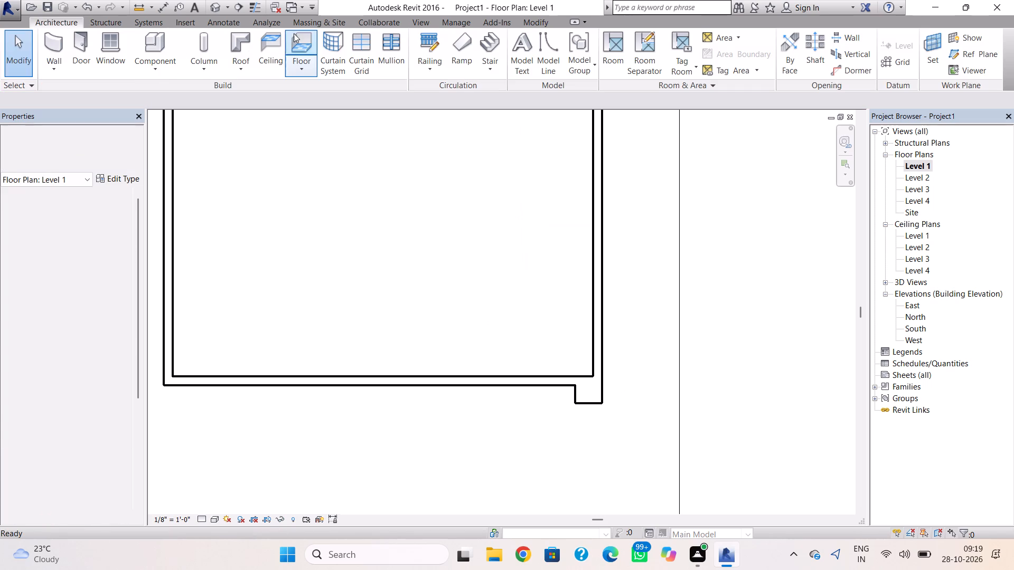
Examine the new corner column in the 3D view from several sides, checking how it meets the walls and roof.
click(214, 11)
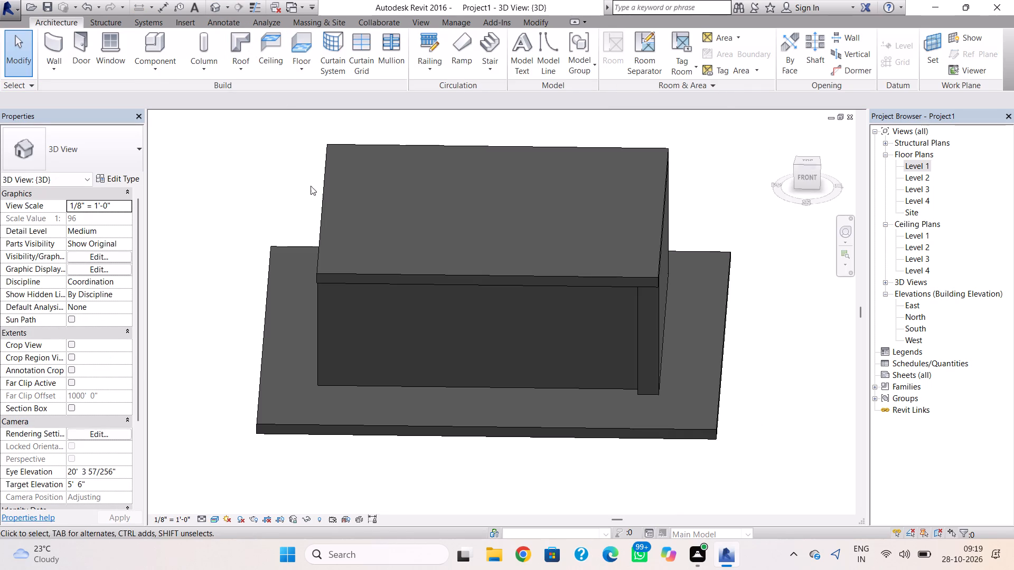
click(658, 309)
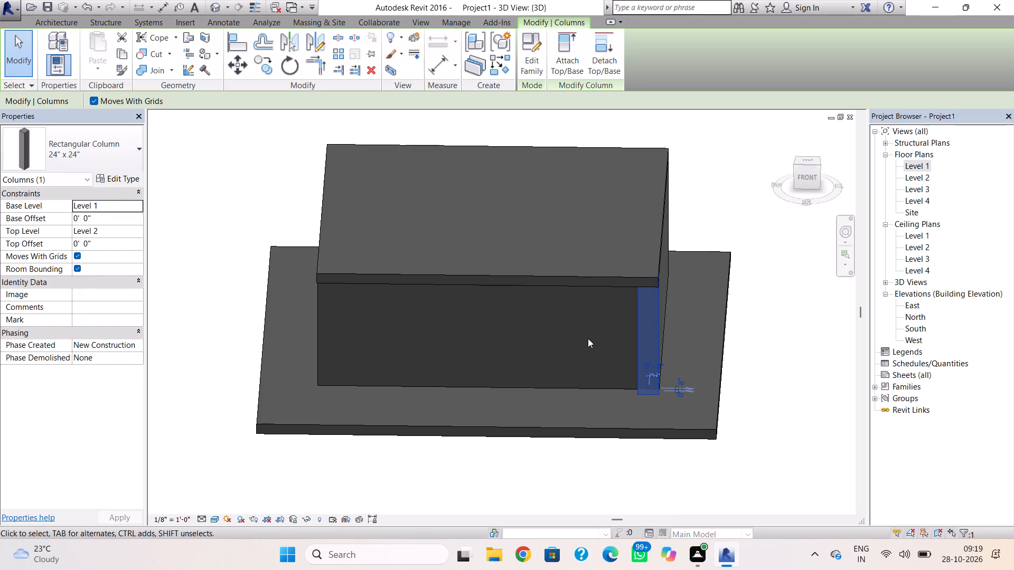
shift+right_drag(588, 338, 670, 280)
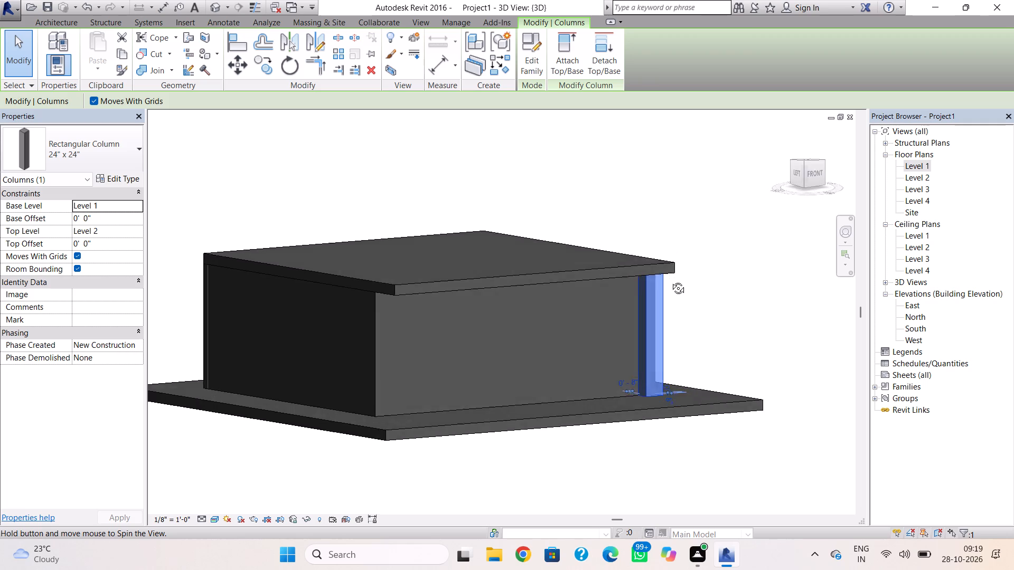
shift+right_drag(670, 280, 499, 242)
scroll(661, 283, up, 8)
scroll(652, 273, down, 4)
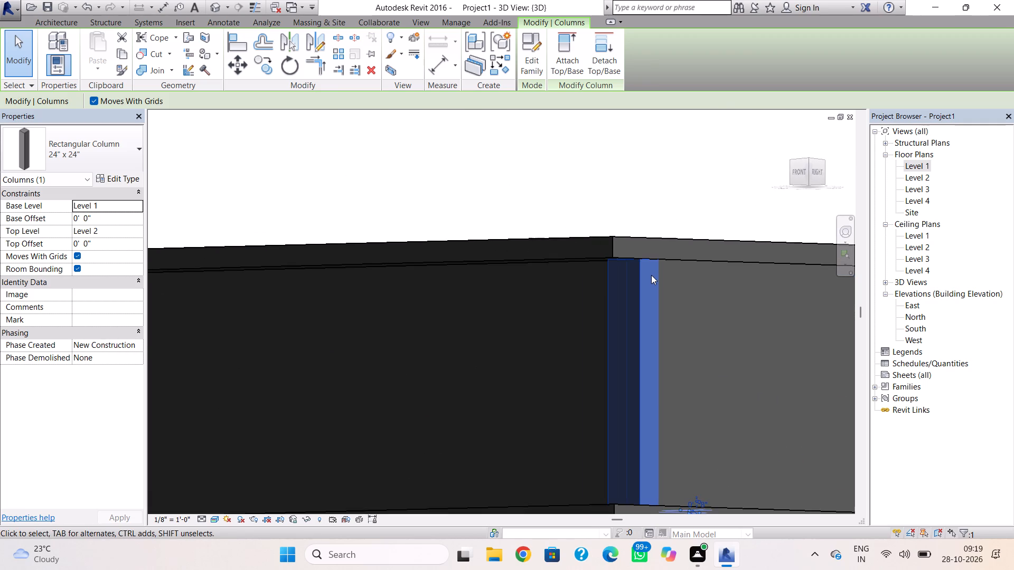
scroll(651, 275, down, 3)
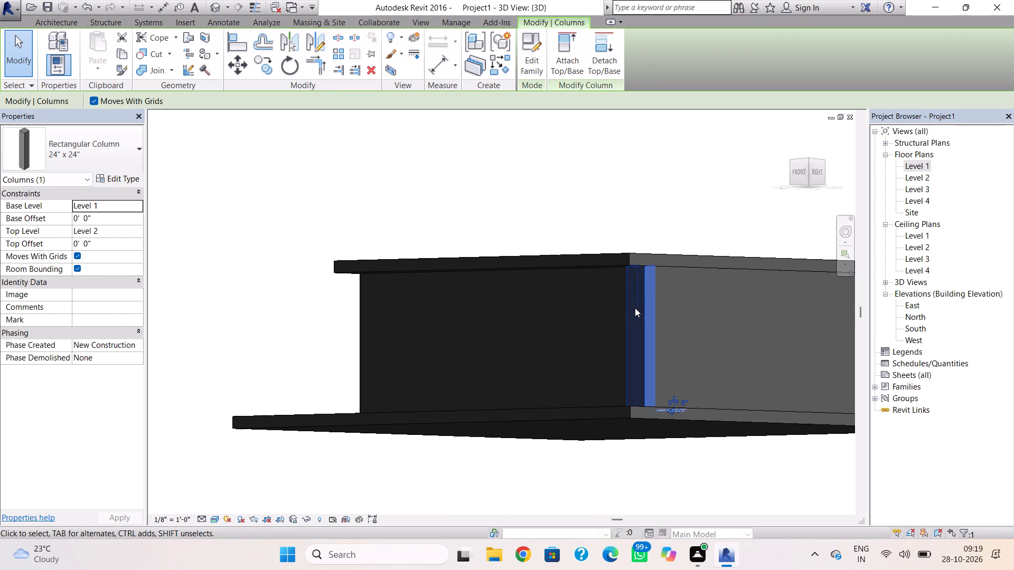
shift+right_drag(598, 320, 675, 366)
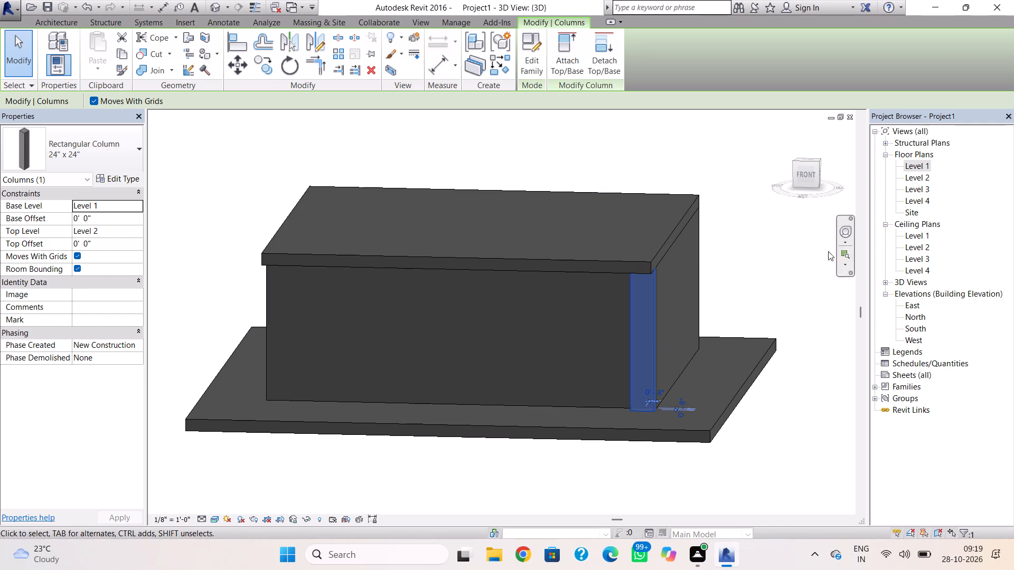
Copy the four Generic - 8" walls from the Level 1 plan and paste them aligned to Level 2.
double_click(919, 164)
scroll(608, 306, down, 4)
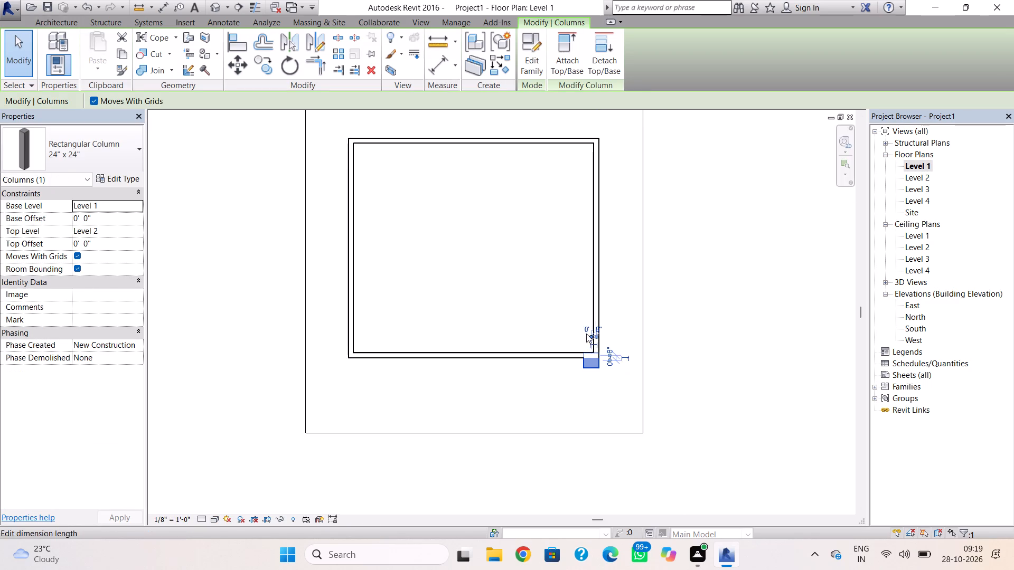
scroll(582, 337, down, 2)
key(Escape)
click(512, 347)
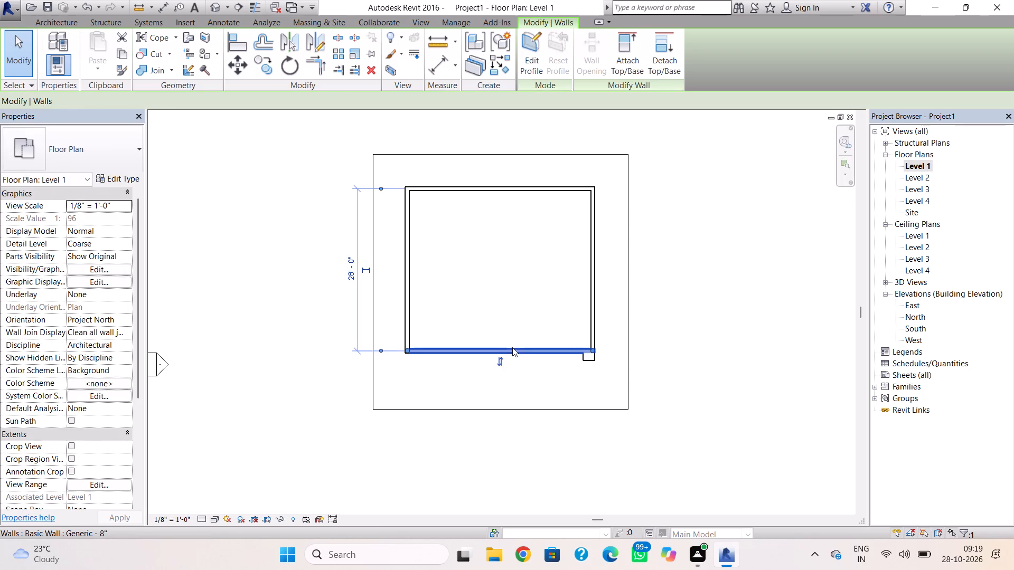
ctrl+click(408, 290)
ctrl+click(457, 193)
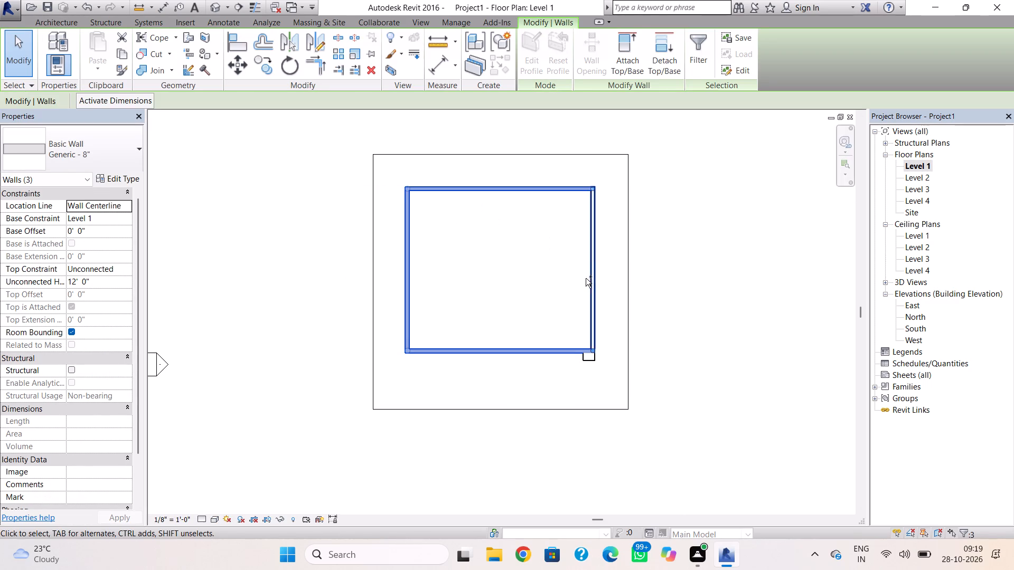
ctrl+click(588, 280)
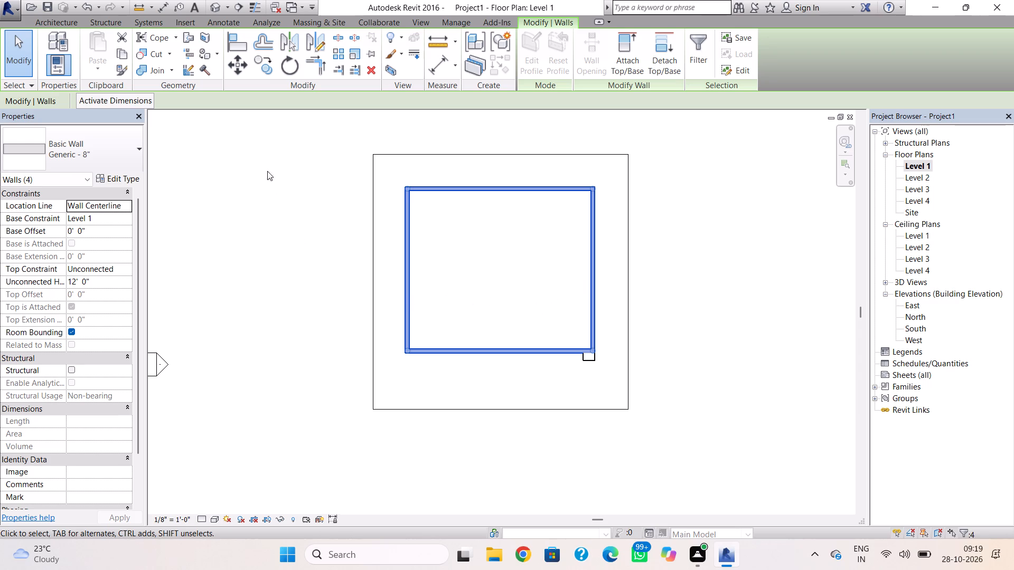
click(127, 53)
click(108, 69)
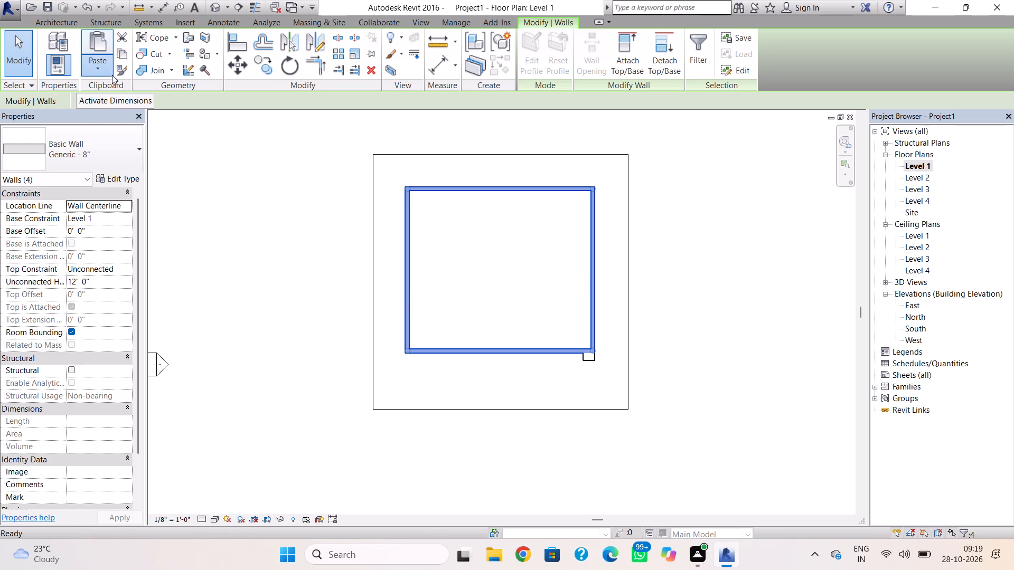
click(146, 113)
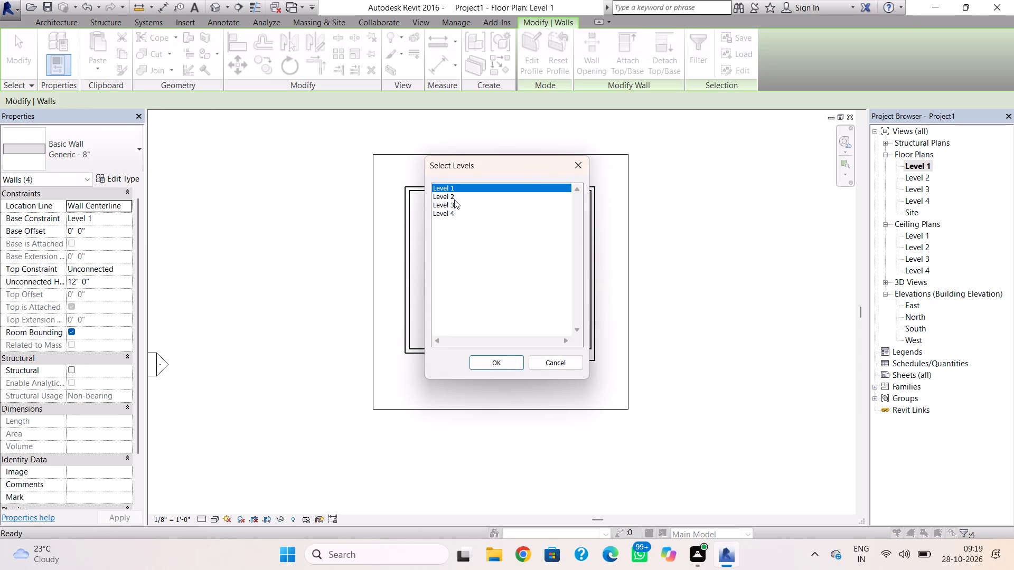
click(454, 199)
click(492, 363)
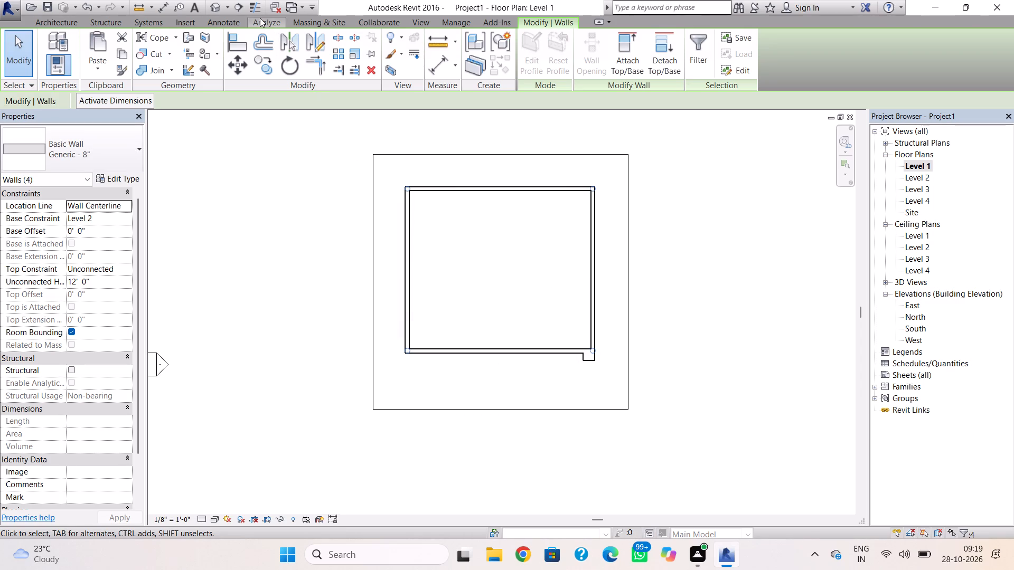
In the 3D view, copy the Generic - 12" flat roof from Level 2 and paste it aligned to Level 3.
click(216, 7)
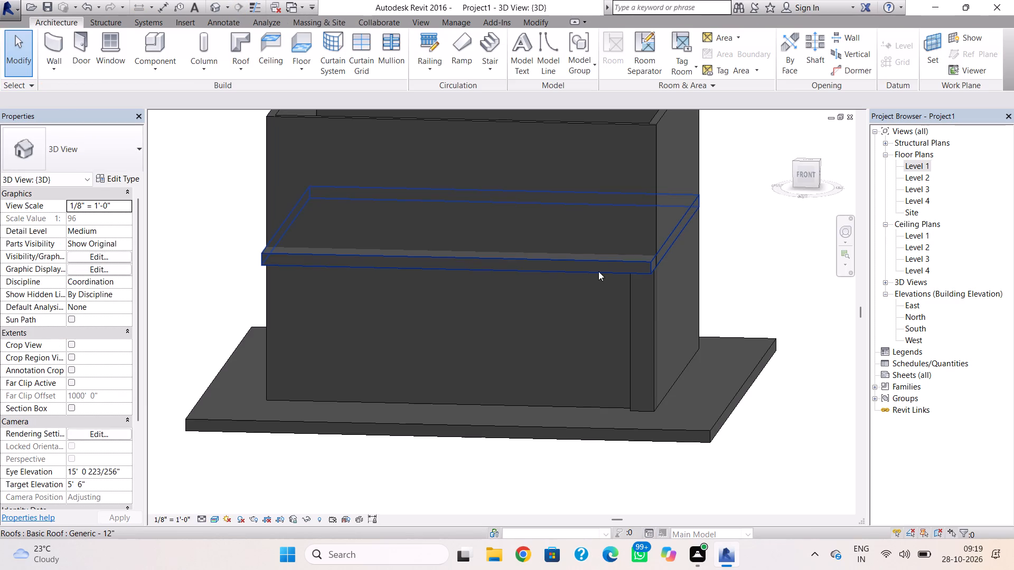
click(615, 274)
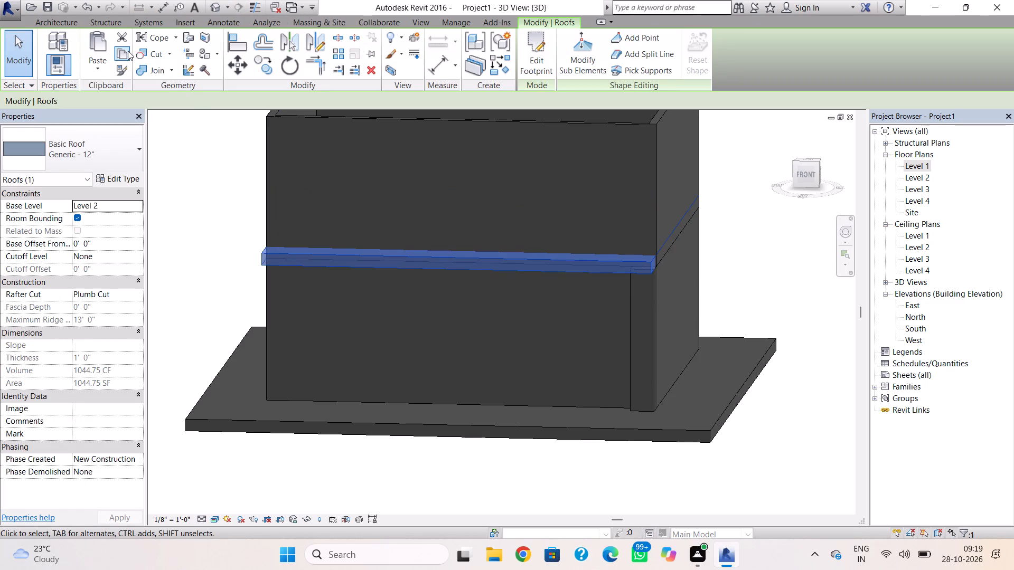
click(128, 51)
click(104, 66)
click(153, 111)
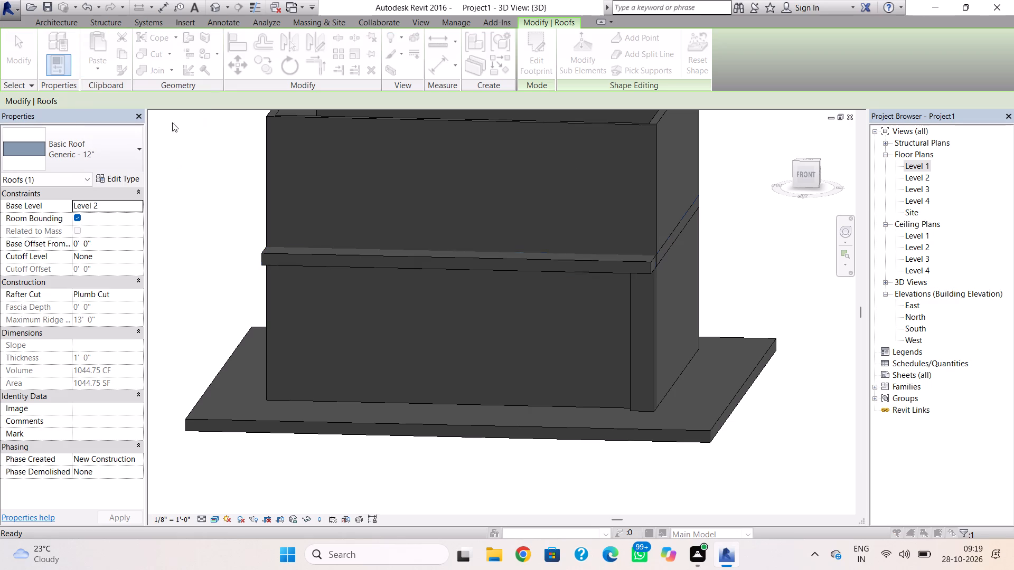
click(448, 206)
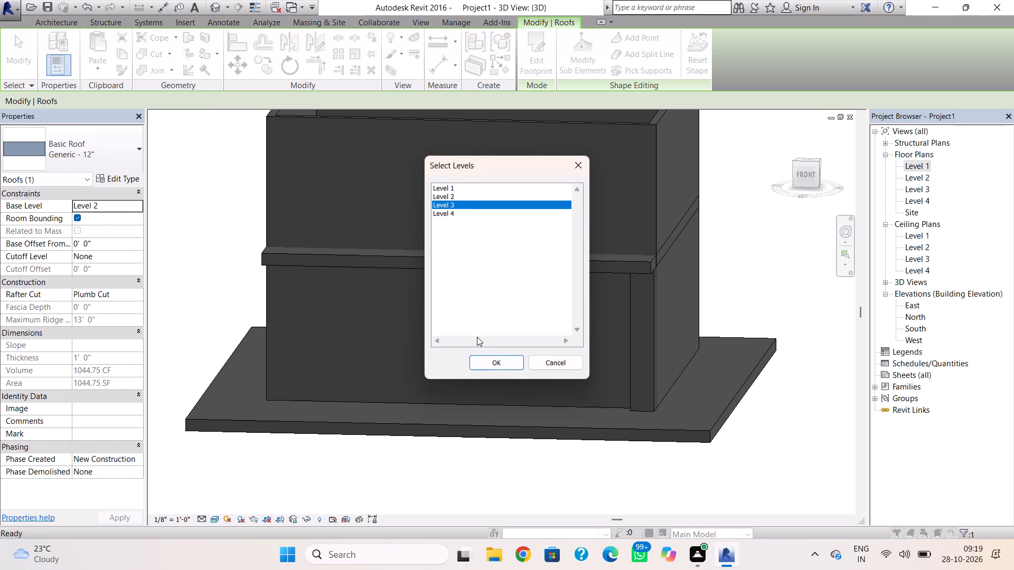
click(483, 356)
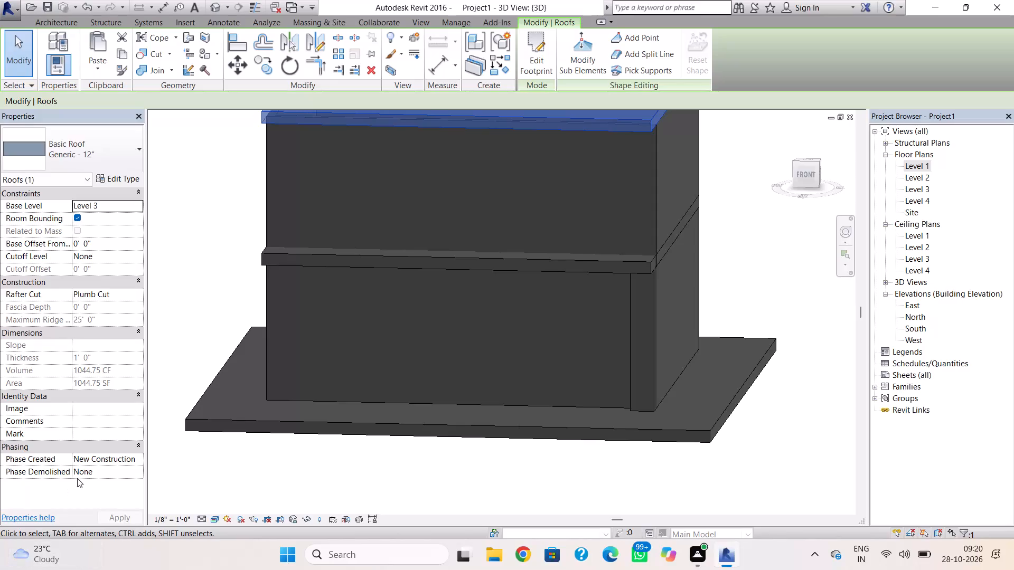
scroll(144, 203, up, 1)
scroll(196, 217, down, 1)
scroll(315, 216, down, 2)
middle_drag(321, 226, 350, 314)
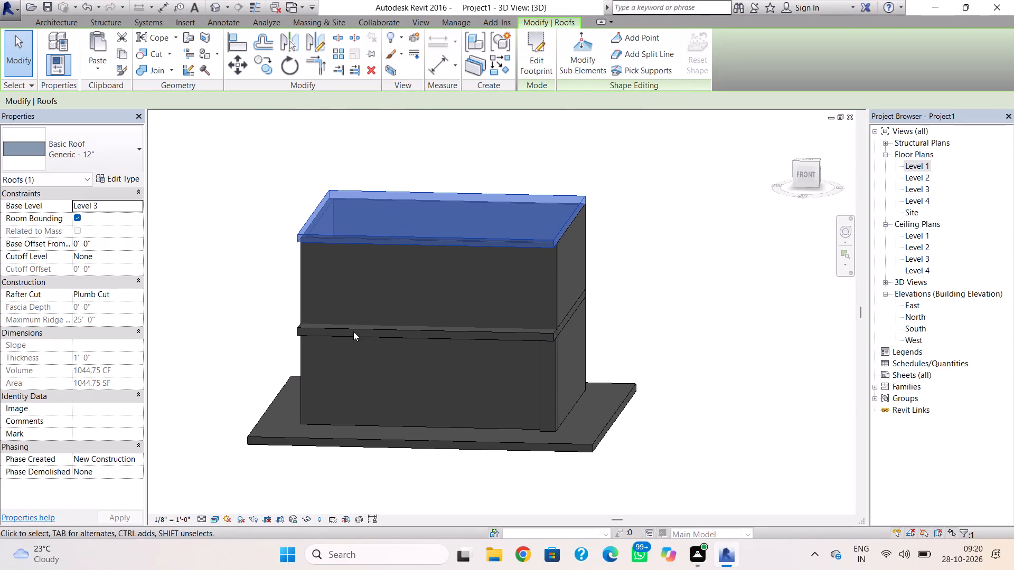
key(Escape)
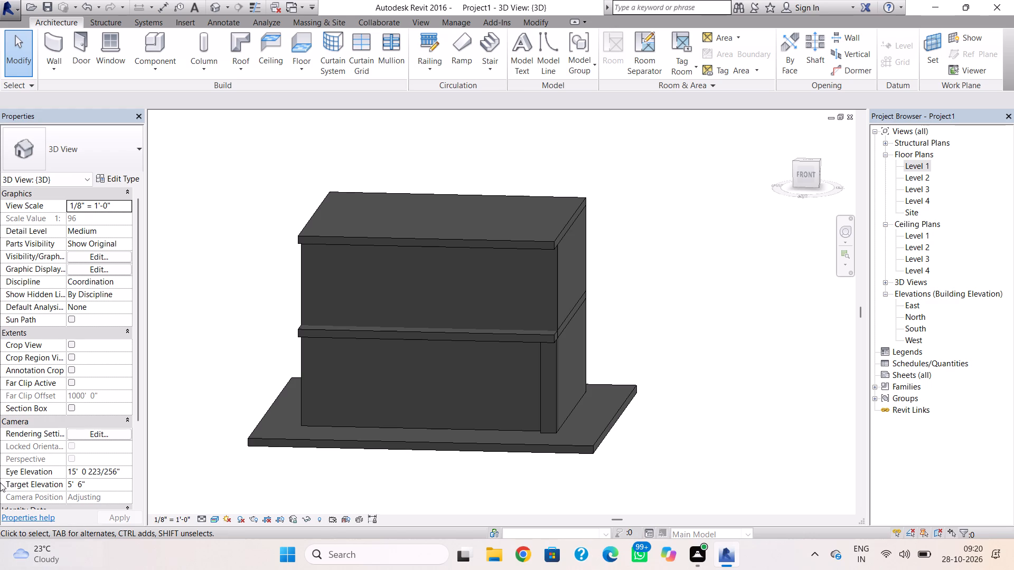
Open the profile of the Level 2 front wall for editing and view it straight from the front.
click(552, 280)
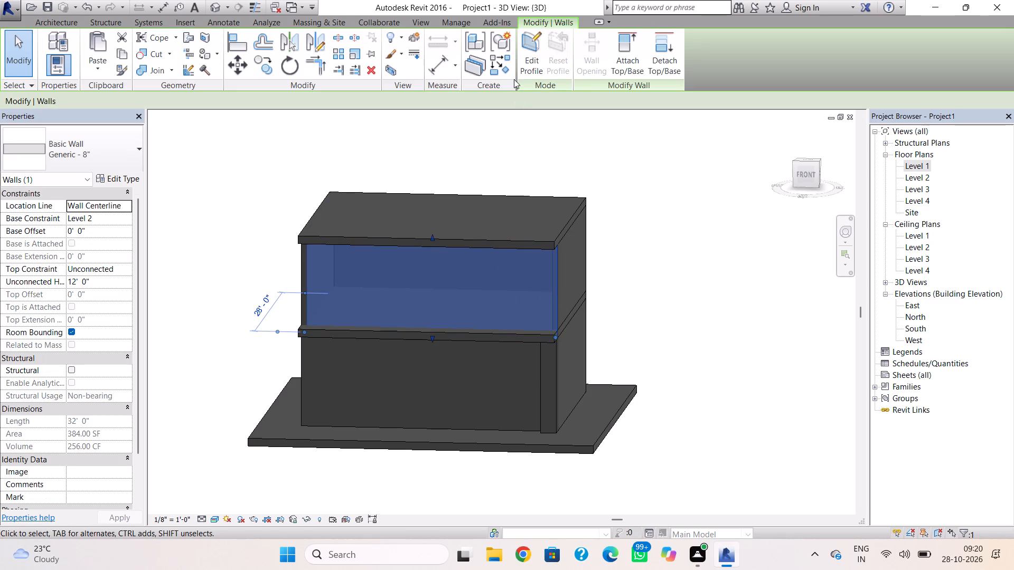
click(530, 41)
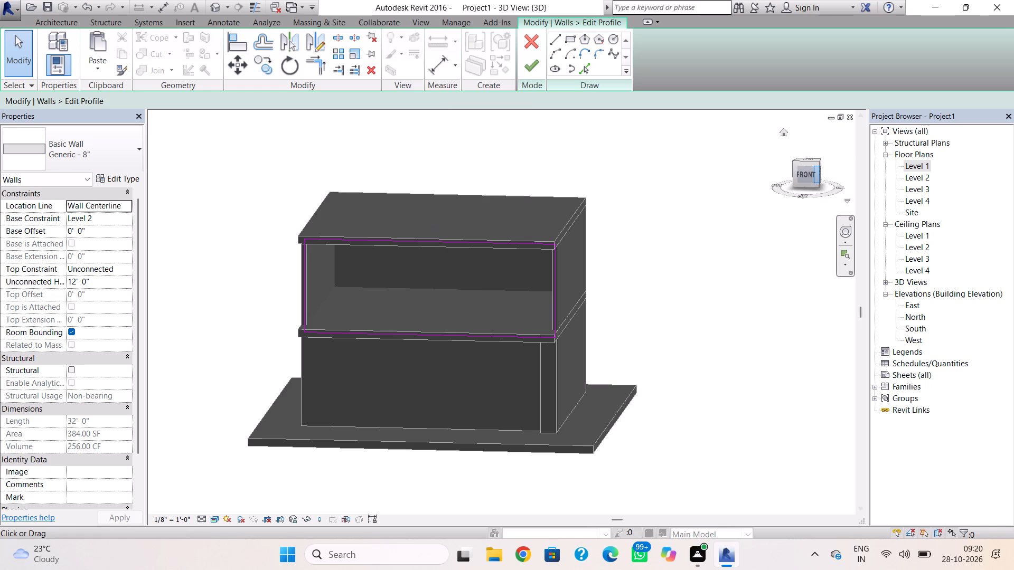
click(802, 178)
scroll(328, 324, down, 1)
scroll(328, 324, up, 4)
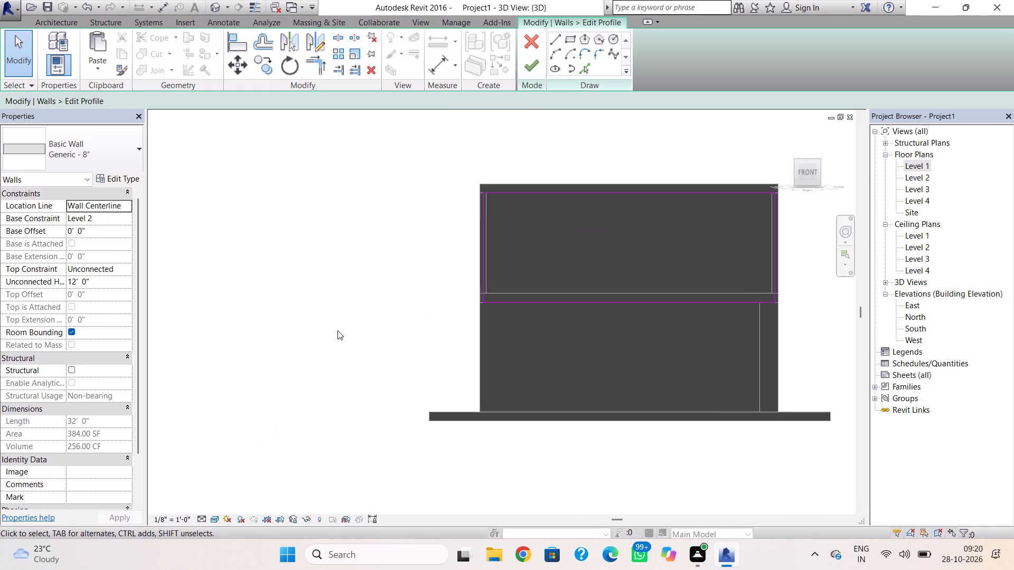
middle_drag(331, 355, 250, 408)
scroll(260, 411, up, 1)
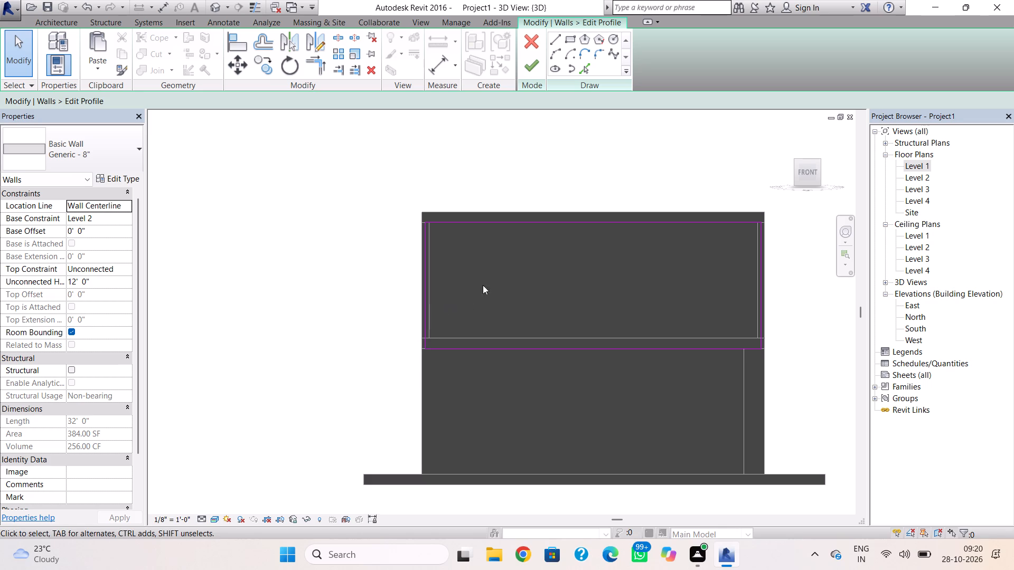
Sketch a full-height rectangle about 26' wide inside the wall profile, ending about 4'-6" from the wall's right end.
click(572, 41)
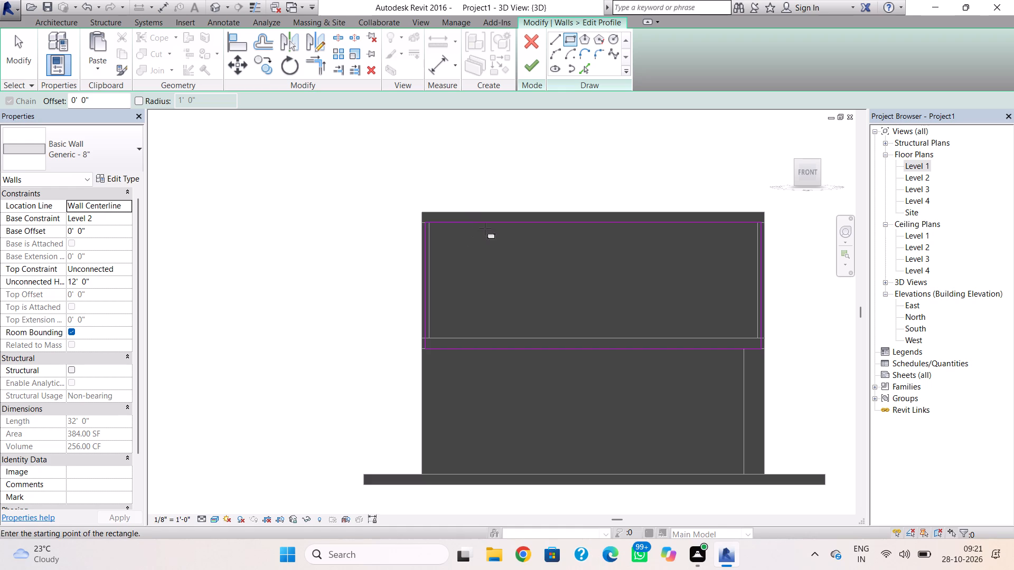
shift+right_drag(482, 231, 482, 213)
shift+right_drag(512, 235, 512, 250)
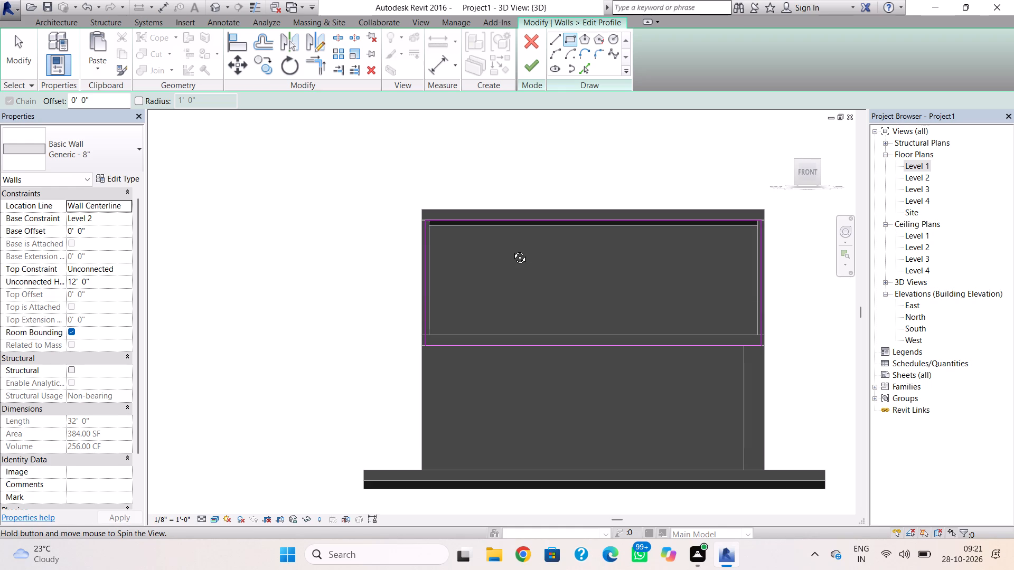
shift+right_drag(512, 250, 513, 254)
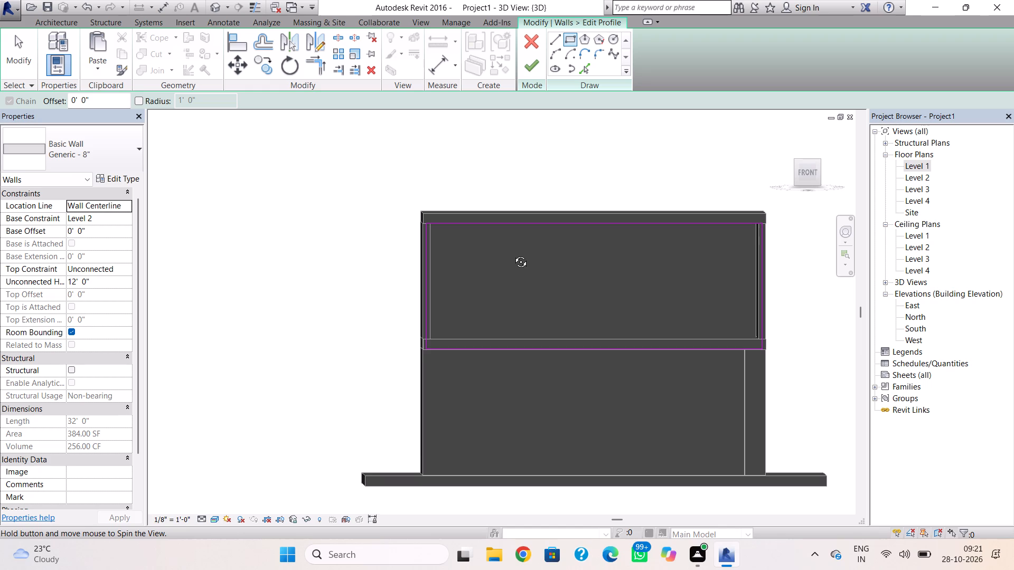
shift+right_drag(513, 254, 510, 252)
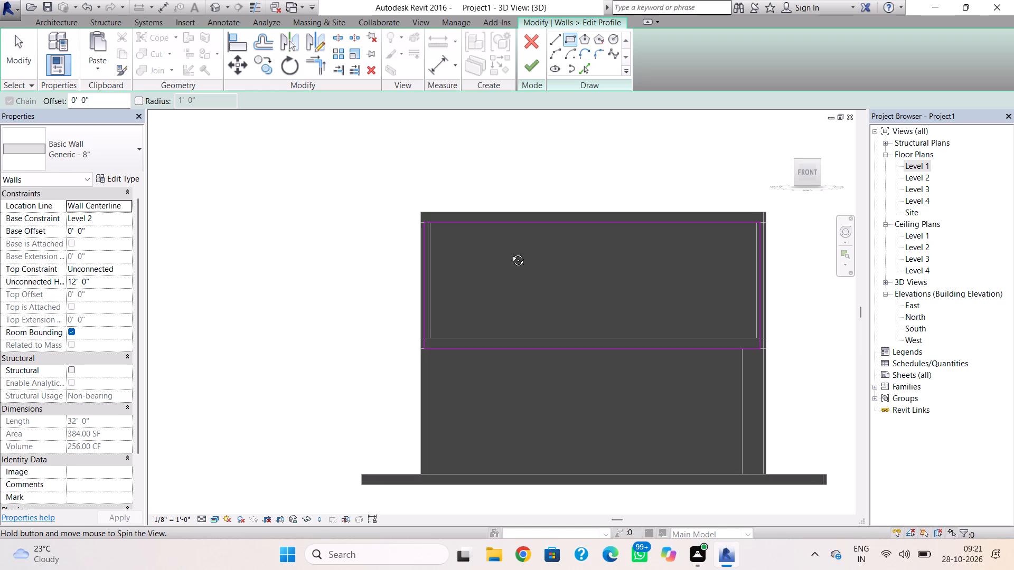
shift+right_drag(510, 252, 512, 253)
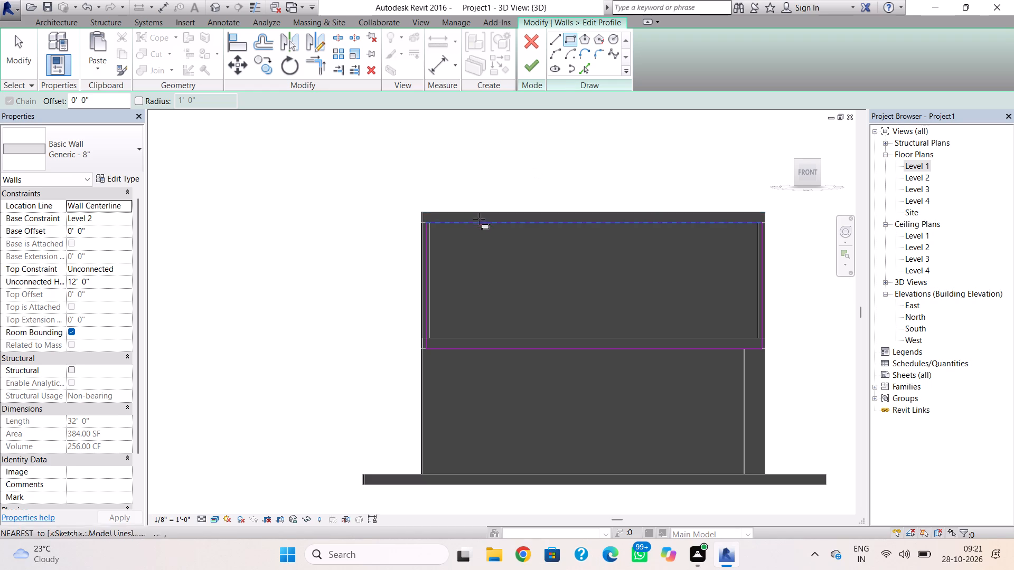
scroll(449, 230, up, 4)
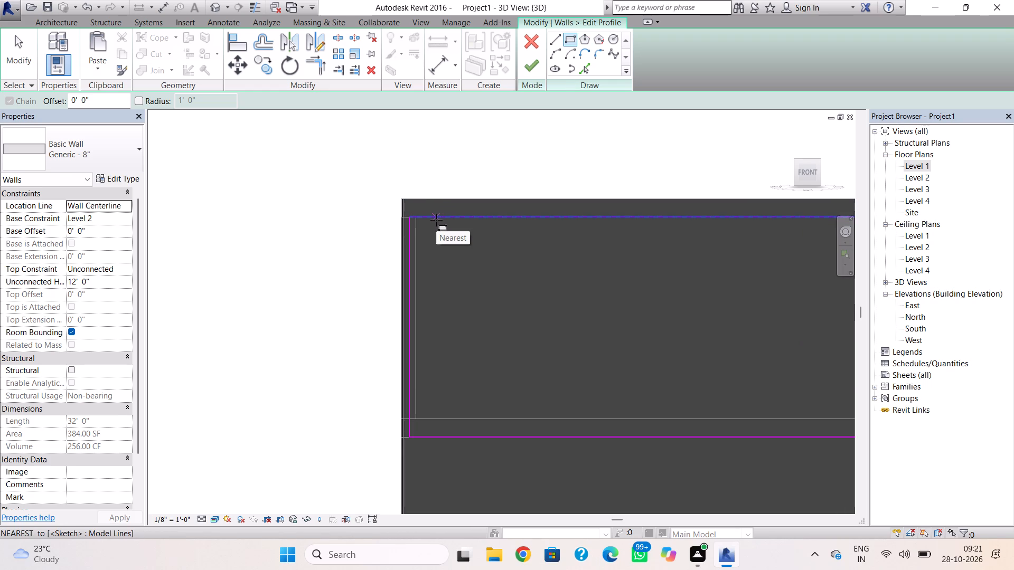
click(436, 220)
scroll(574, 356, down, 3)
middle_drag(575, 355, 521, 315)
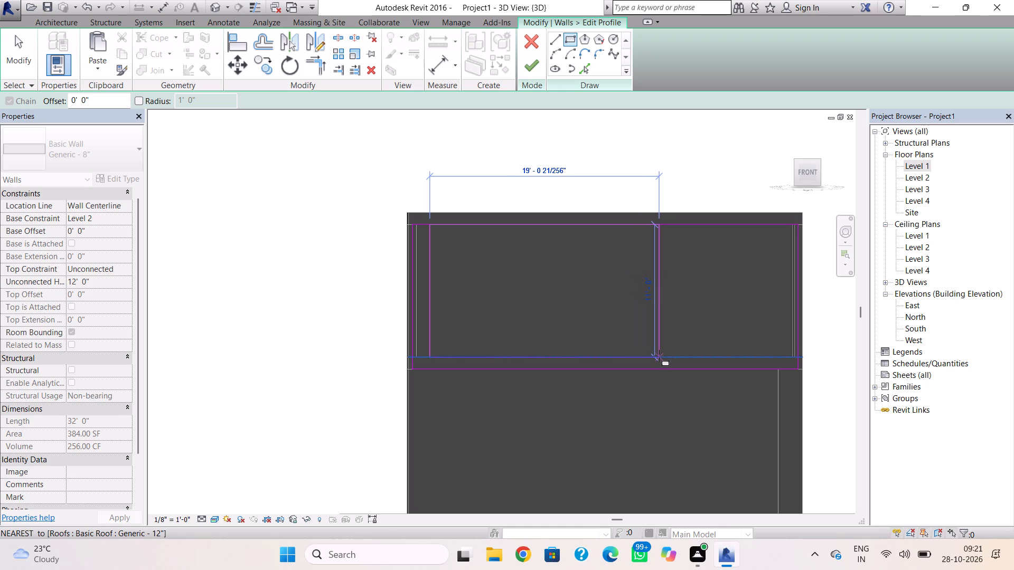
click(744, 366)
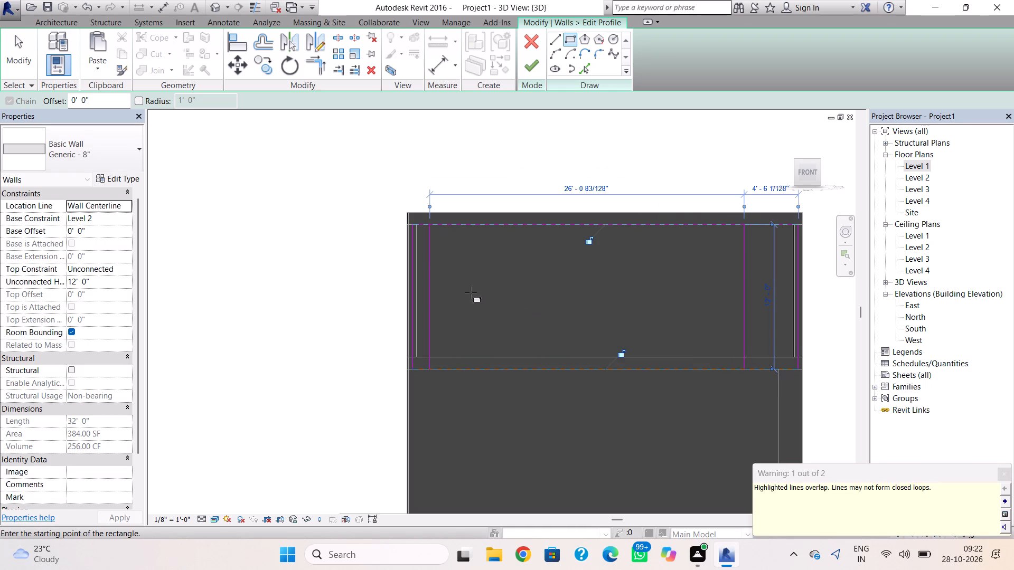
key(Escape)
key(Escape)
Delete the two overlapping sketch lines along the top edge of the wall profile.
click(506, 225)
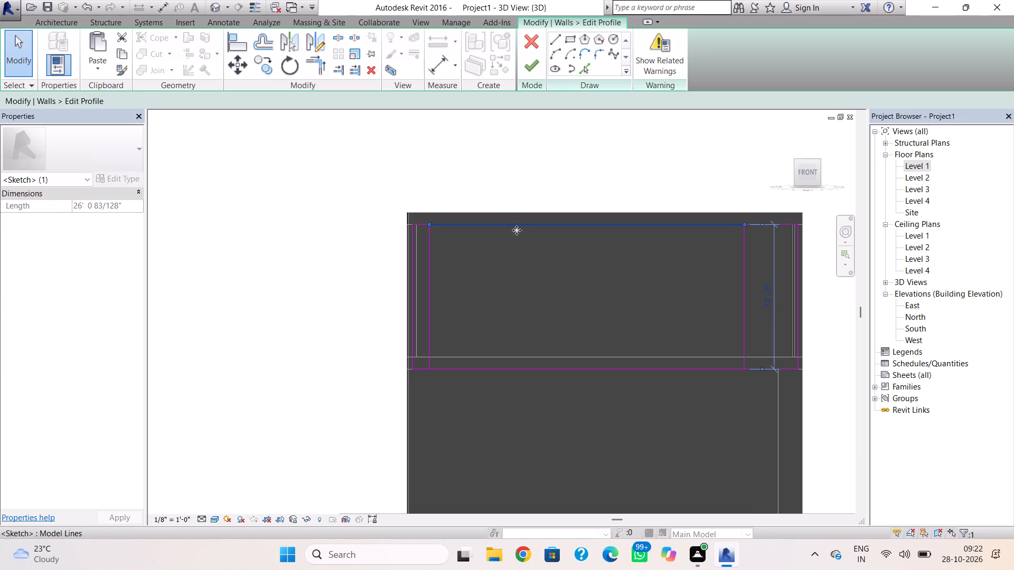
key(Delete)
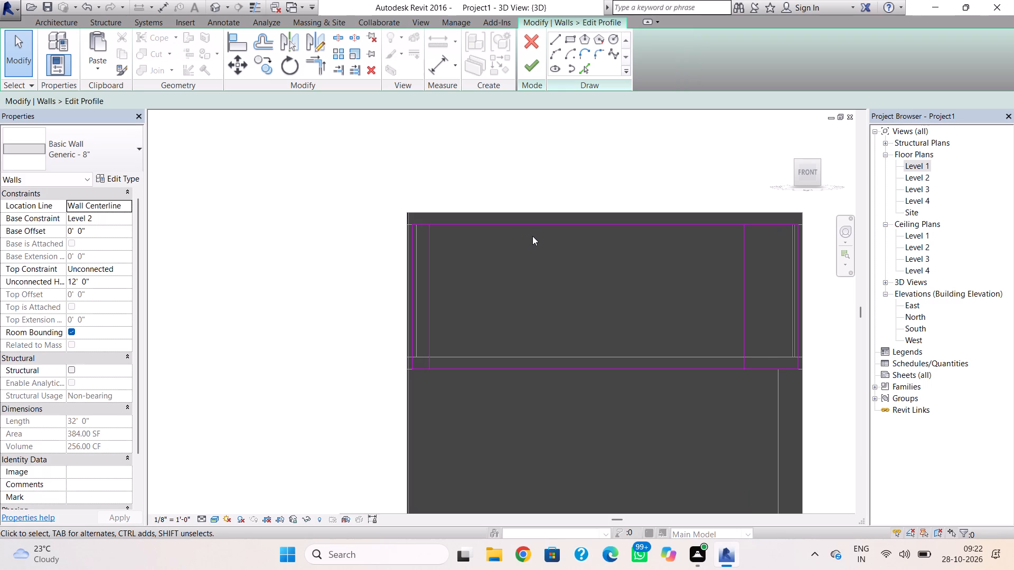
click(538, 227)
key(Delete)
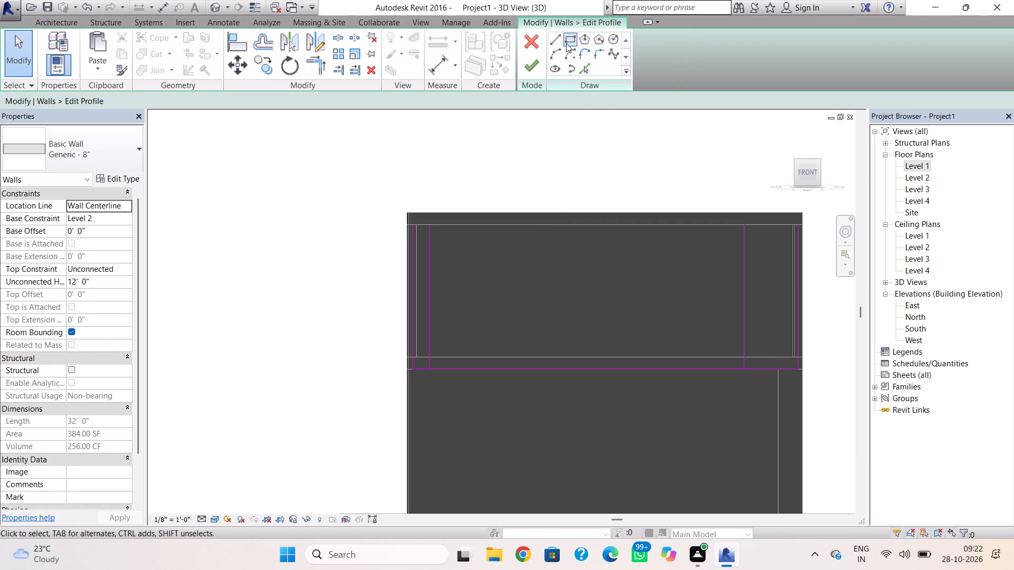
Draw two short top-edge lines connecting each outer side of the wall profile to the nearest side of the rectangle.
click(558, 41)
scroll(445, 231, up, 8)
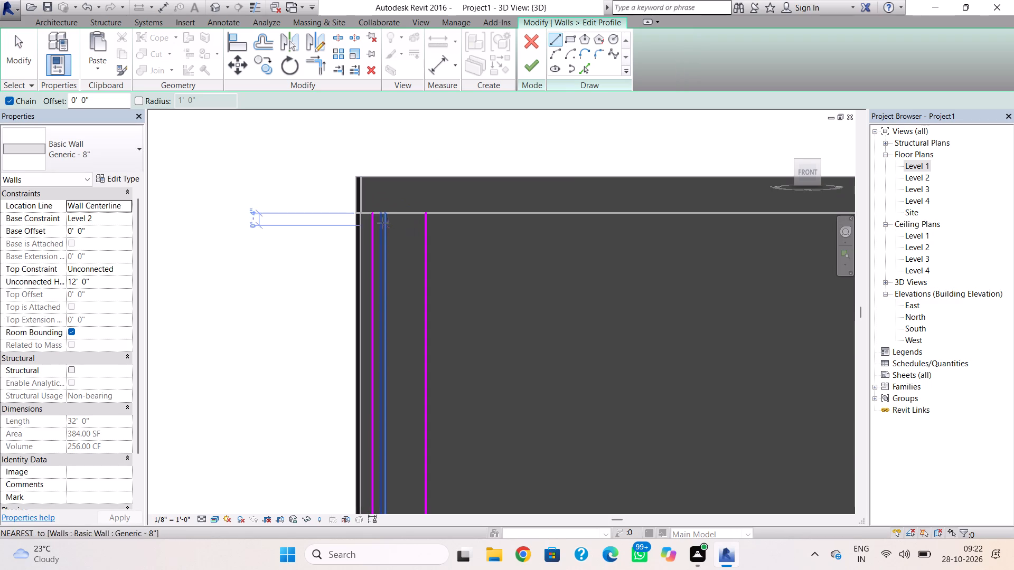
drag(372, 215, 385, 214)
click(426, 213)
scroll(504, 226, down, 3)
middle_drag(506, 230, 372, 231)
scroll(649, 219, down, 1)
middle_drag(643, 222, 411, 247)
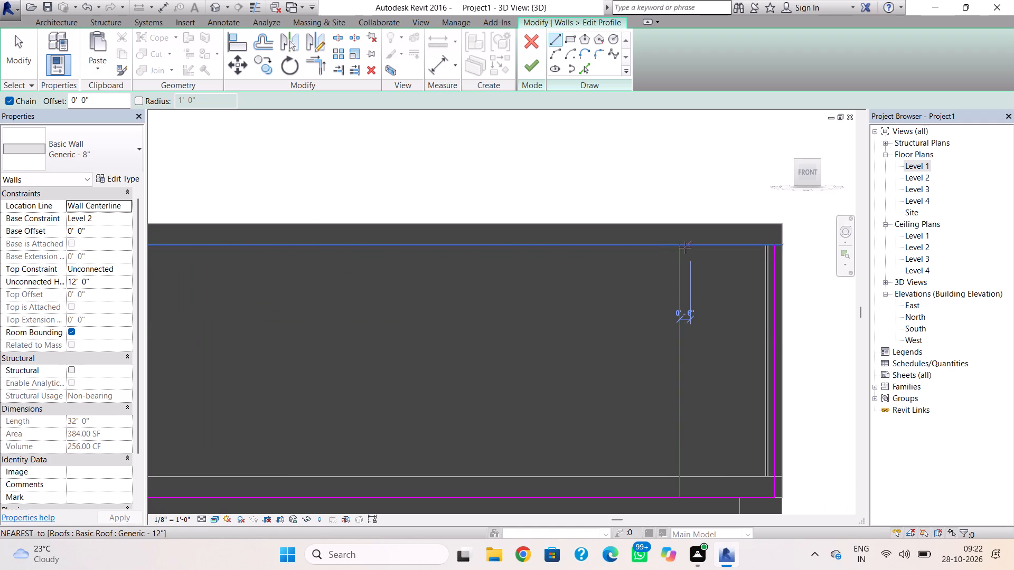
click(682, 249)
click(775, 246)
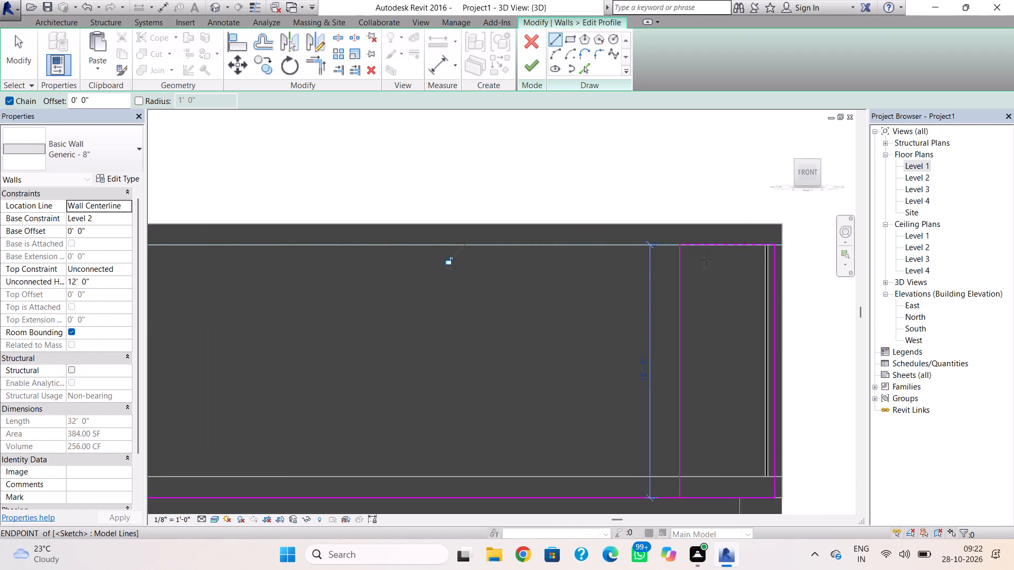
scroll(459, 274, down, 4)
middle_drag(458, 277, 473, 232)
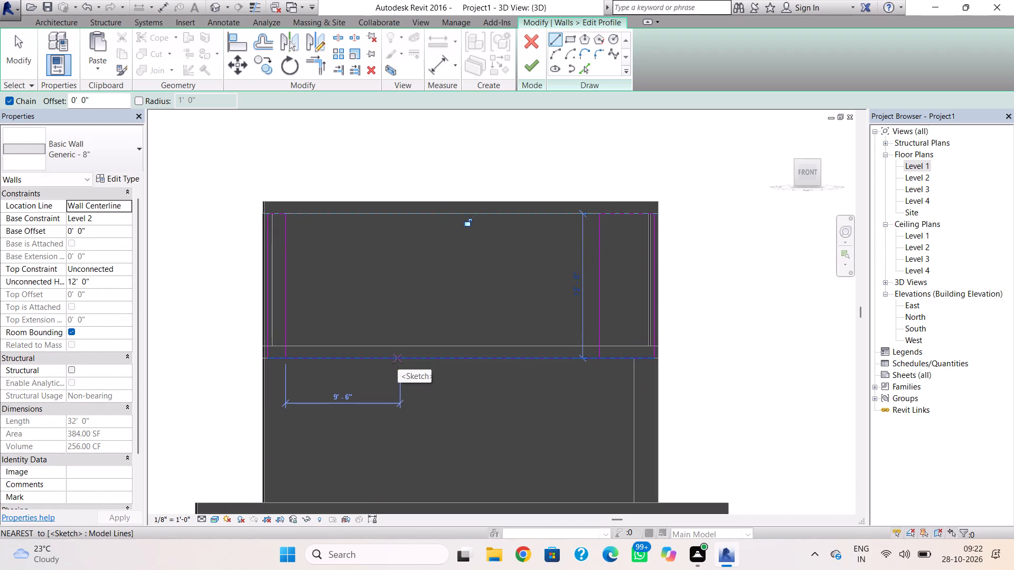
key(Escape)
key(Escape)
Delete the two overlapping sketch lines along the bottom edge of the wall profile.
click(402, 360)
key(Delete)
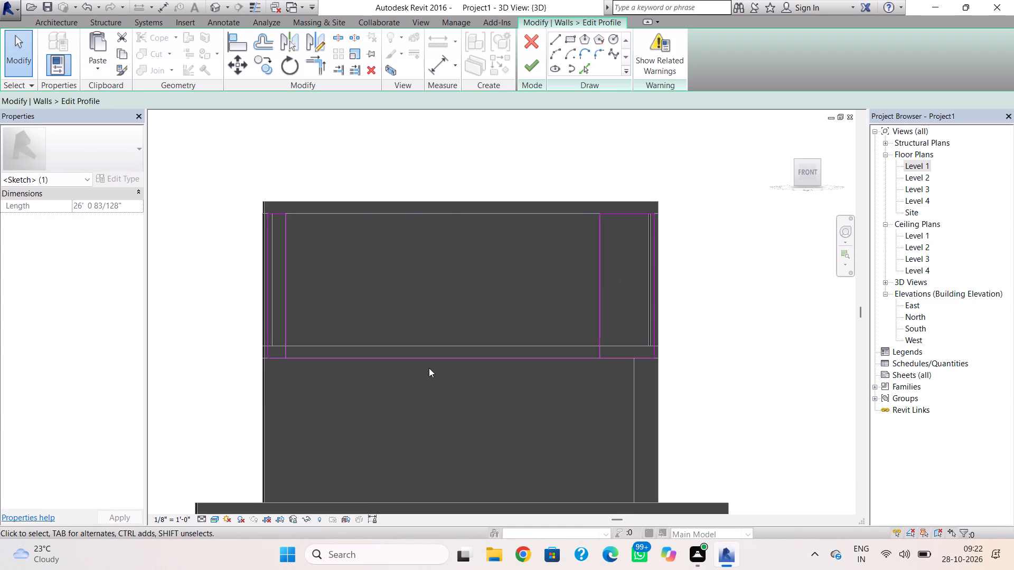
click(431, 366)
click(434, 360)
key(Delete)
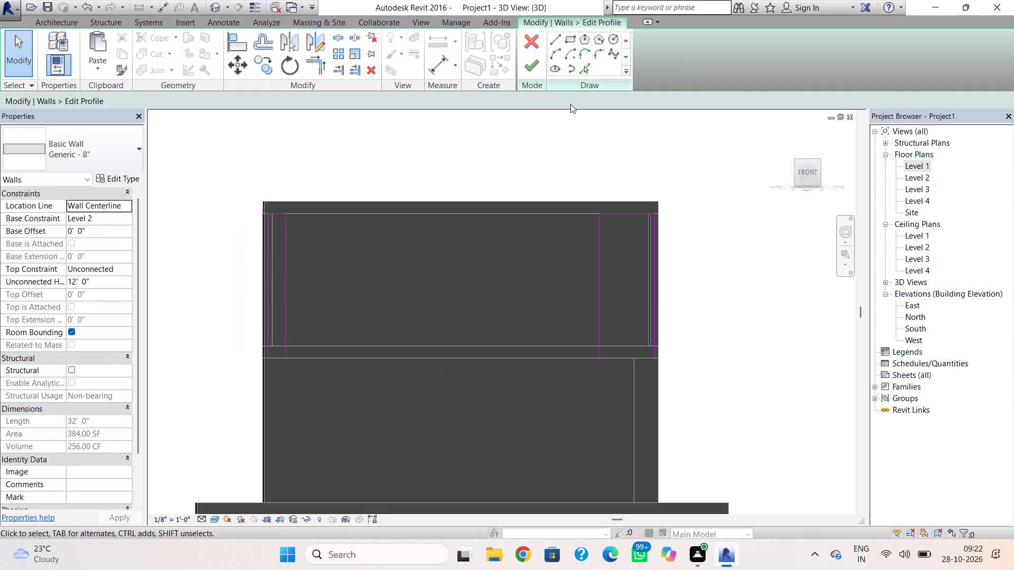
Close the bottoms of both end strips with short lines and finish the profile edit, leaving a wide full-height opening in the wall.
click(556, 41)
scroll(285, 327, up, 4)
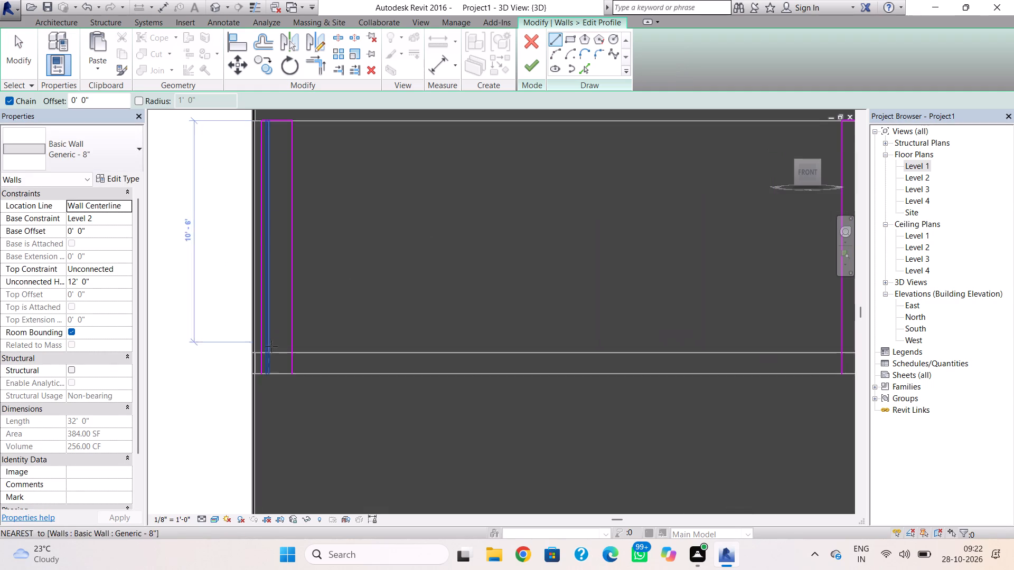
click(265, 373)
click(297, 371)
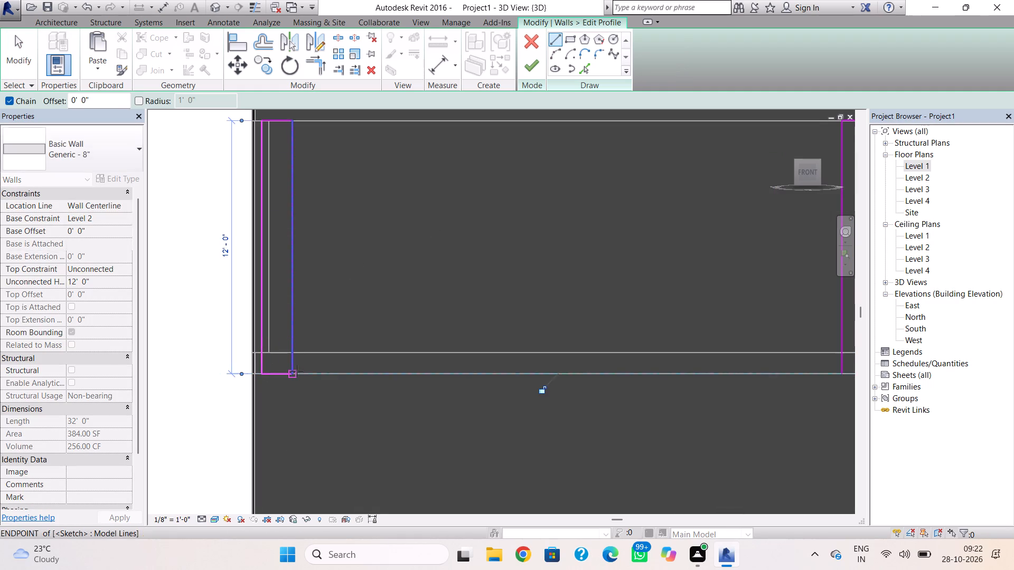
scroll(478, 361, down, 3)
middle_drag(464, 331, 370, 288)
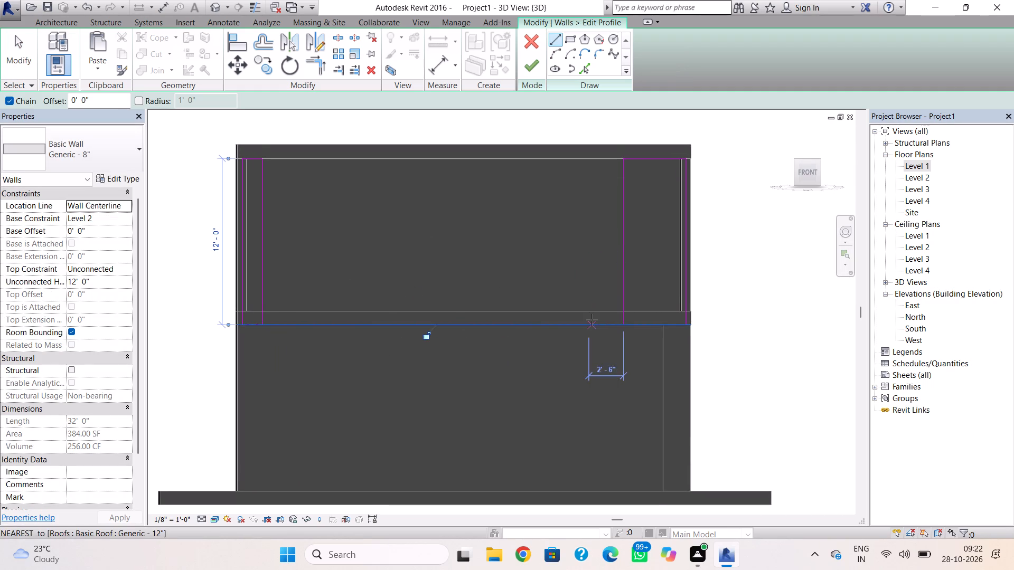
scroll(643, 320, up, 4)
click(615, 328)
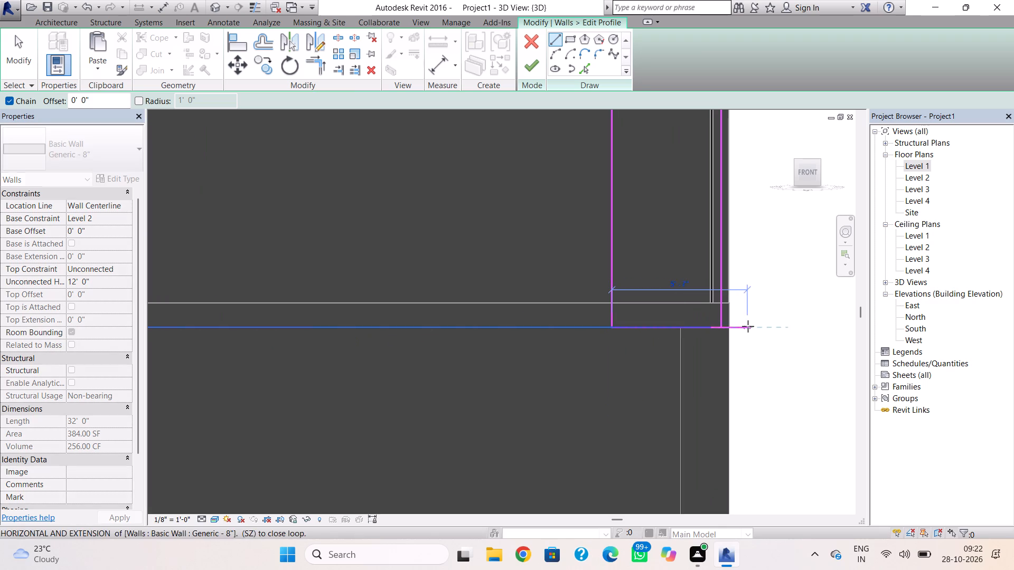
click(726, 324)
scroll(605, 337, down, 3)
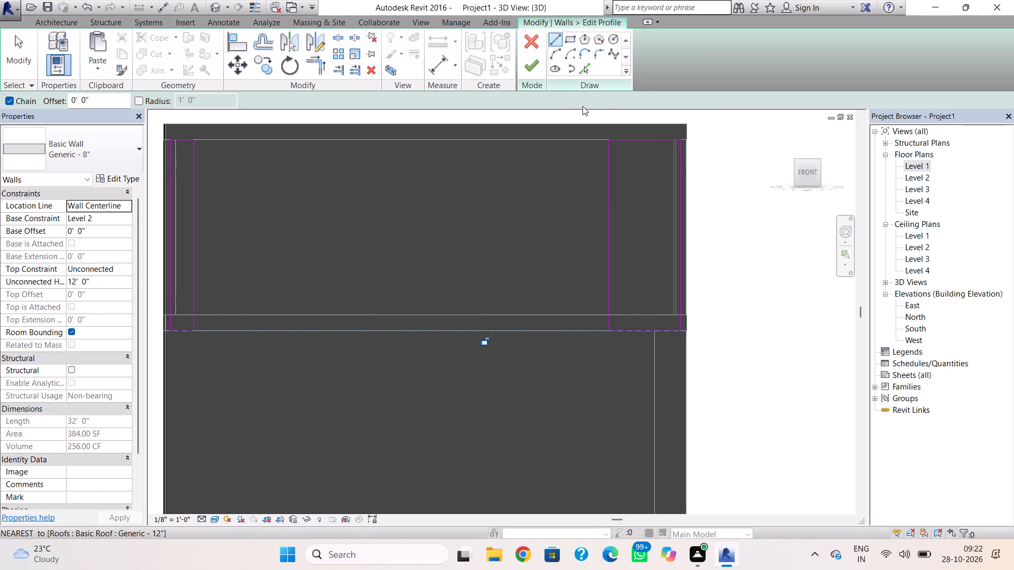
click(536, 74)
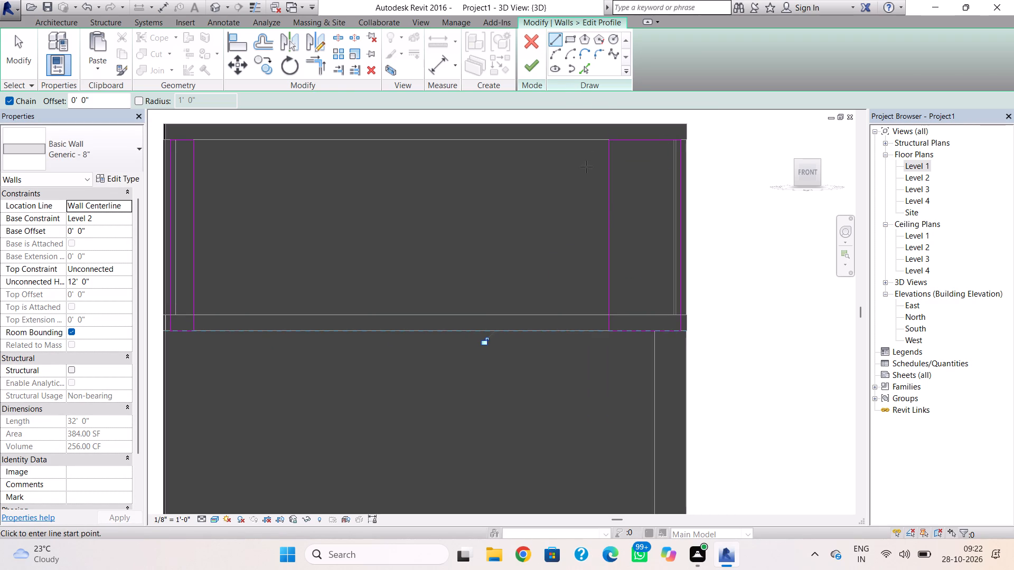
click(530, 70)
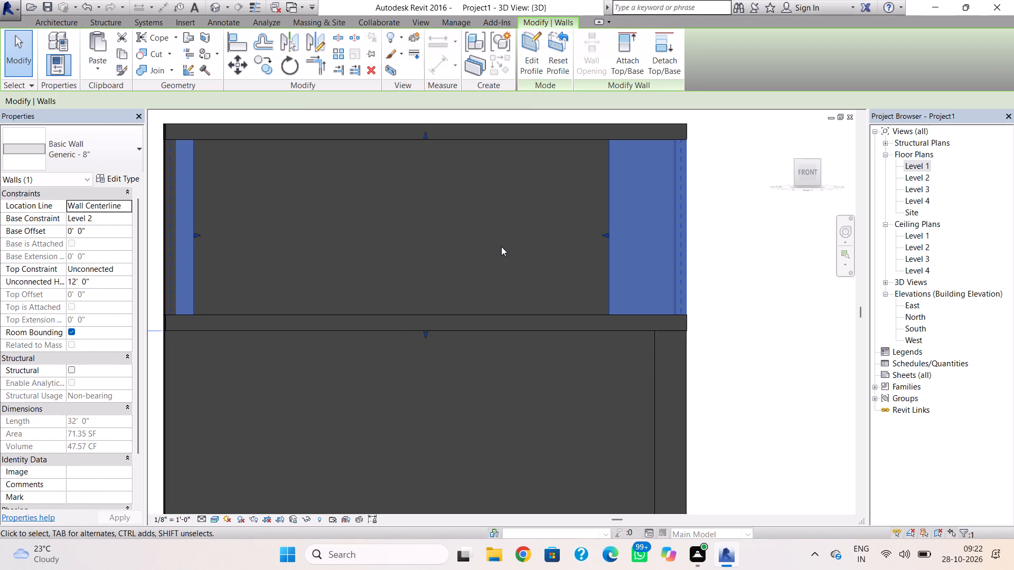
Examine the upper storey's front-wall opening and the whole building from several angles in 3D.
shift+right_drag(496, 277, 619, 318)
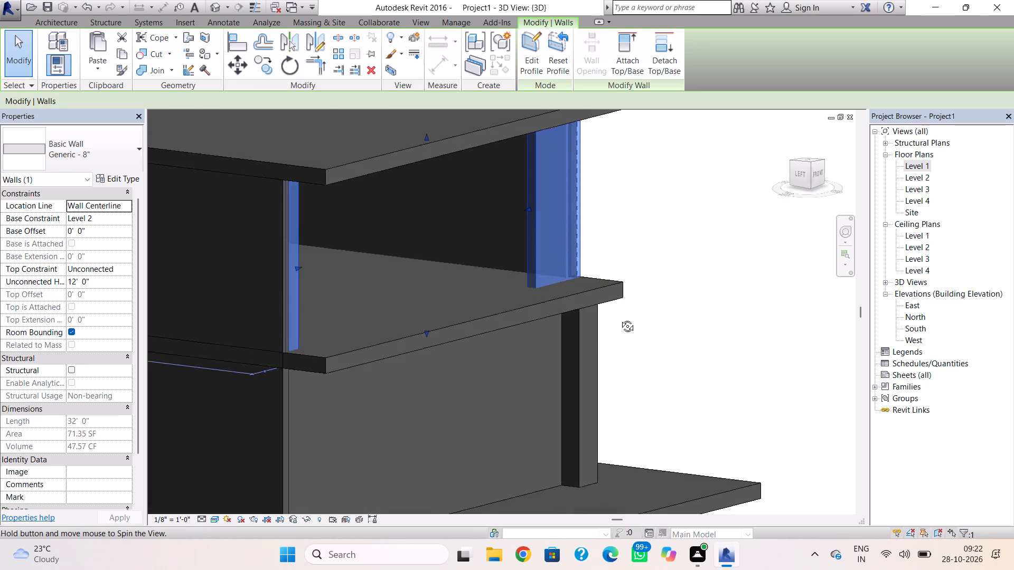
shift+right_drag(619, 318, 604, 336)
click(715, 289)
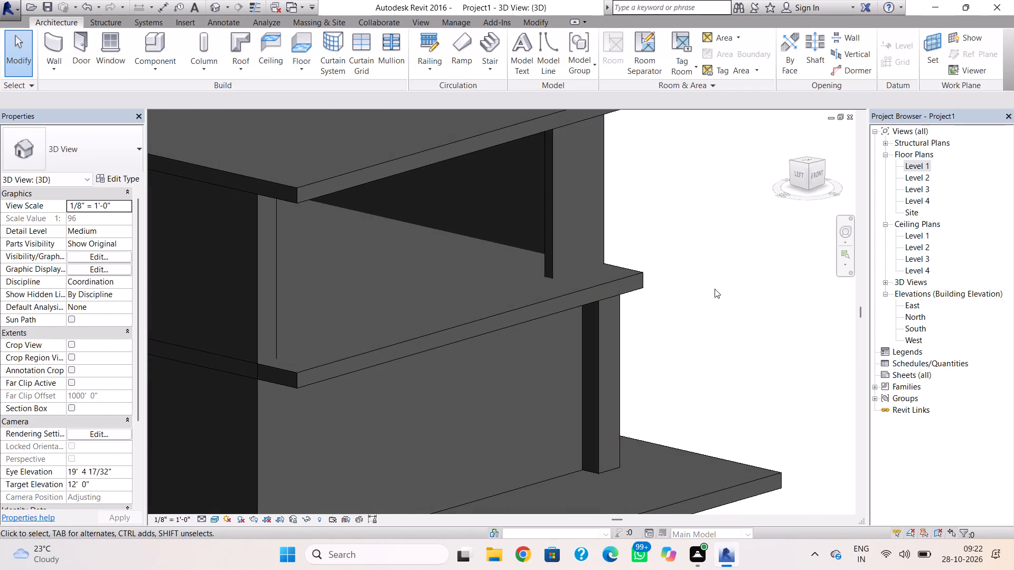
shift+right_drag(708, 292, 635, 253)
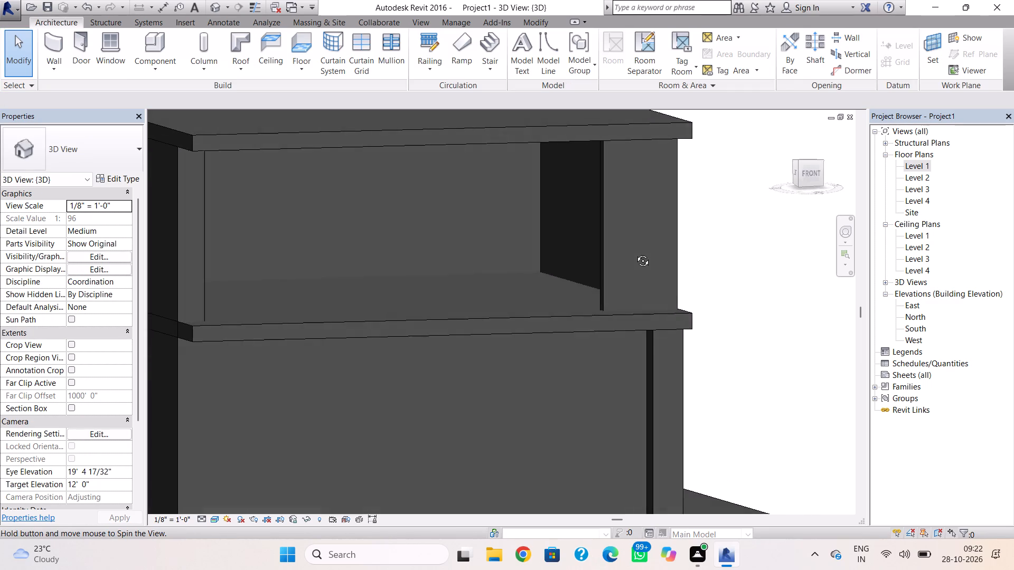
shift+right_drag(635, 253, 607, 252)
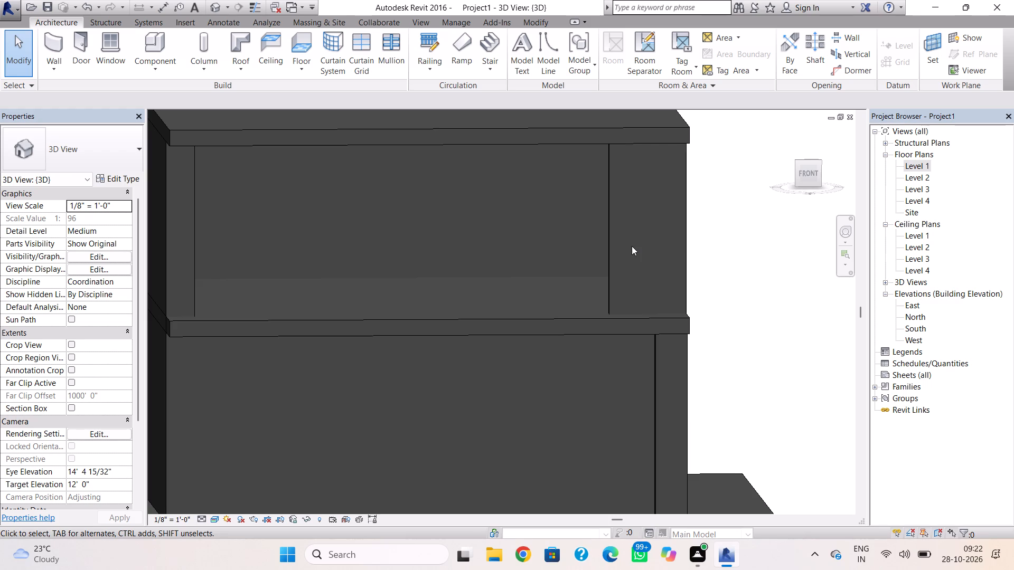
scroll(634, 245, down, 2)
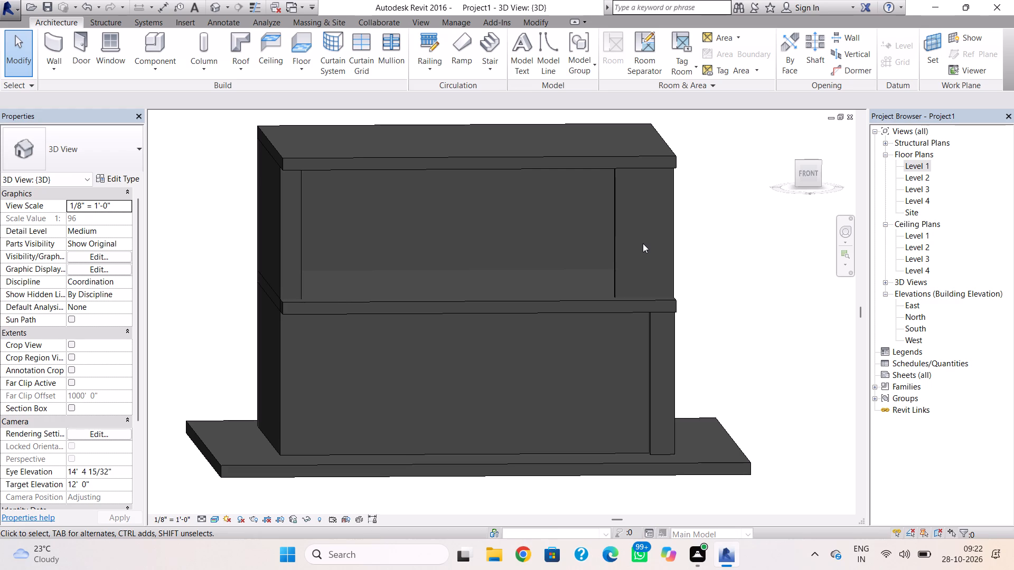
scroll(644, 246, down, 2)
scroll(640, 259, up, 1)
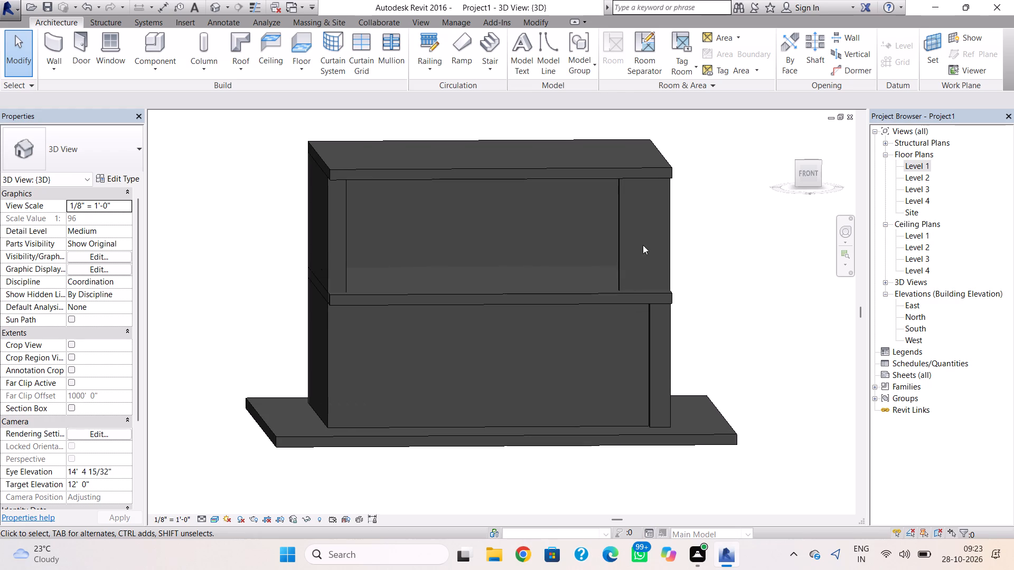
shift+right_drag(596, 256, 652, 255)
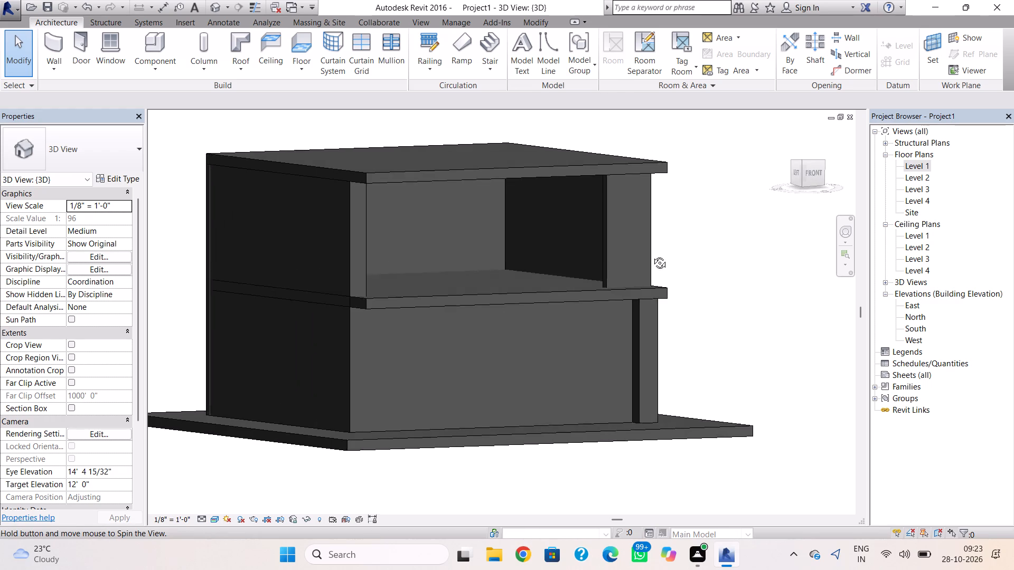
shift+right_drag(652, 255, 652, 267)
shift+right_click(633, 277)
key(Escape)
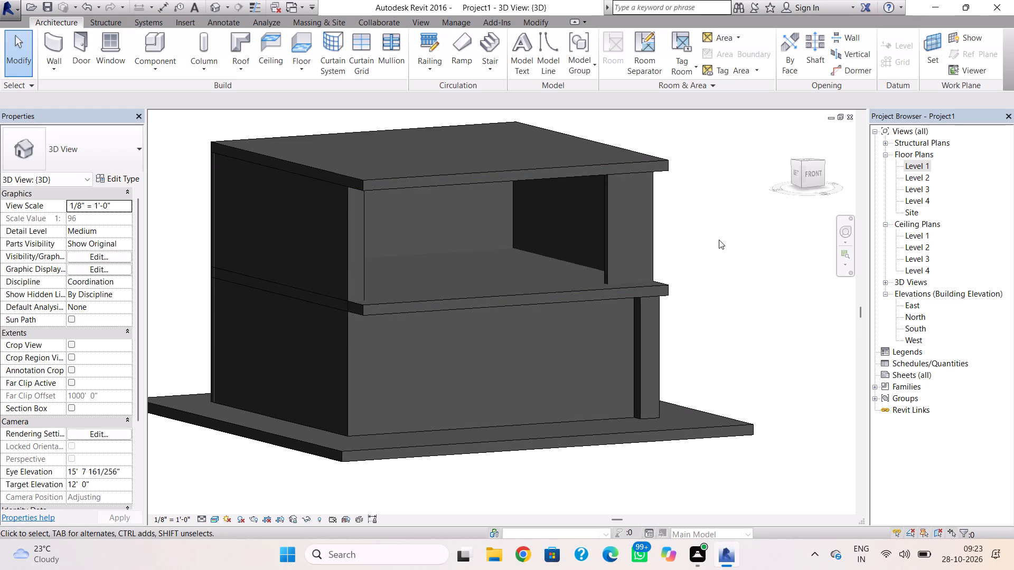
shift+right_drag(718, 240, 702, 249)
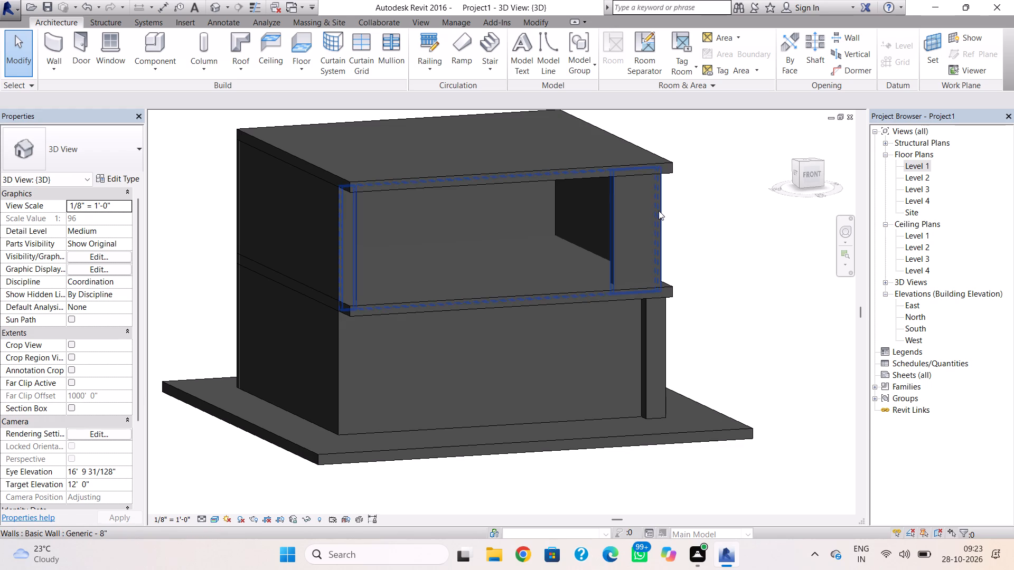
scroll(670, 212, down, 1)
middle_drag(670, 212, 675, 238)
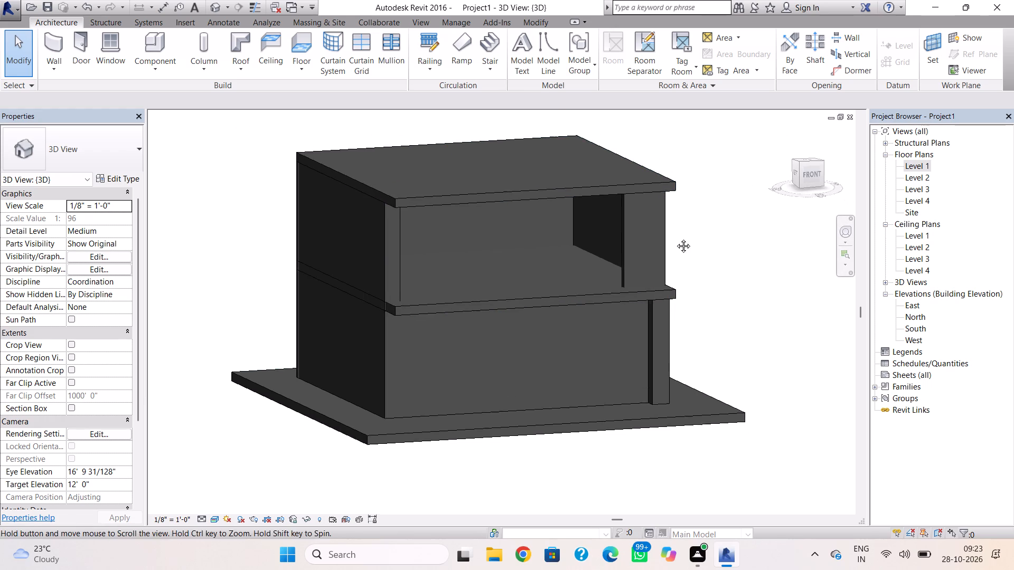
middle_drag(675, 238, 677, 249)
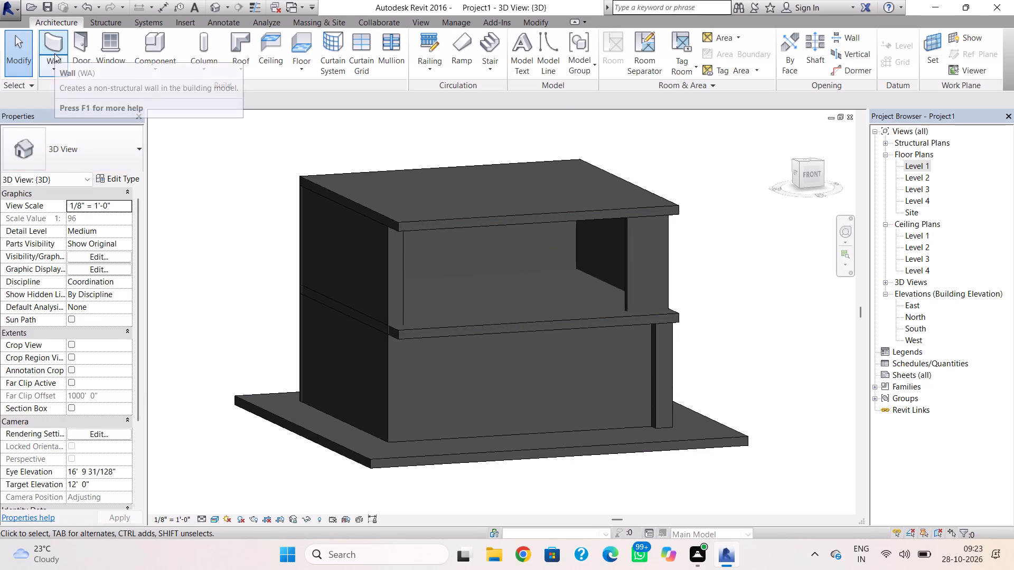
On the Level 3 plan, draw a 12' high Generic - 8" west wall about 28' 6" long from the northwest roof corner, located by Finish Face: Exterior.
click(54, 53)
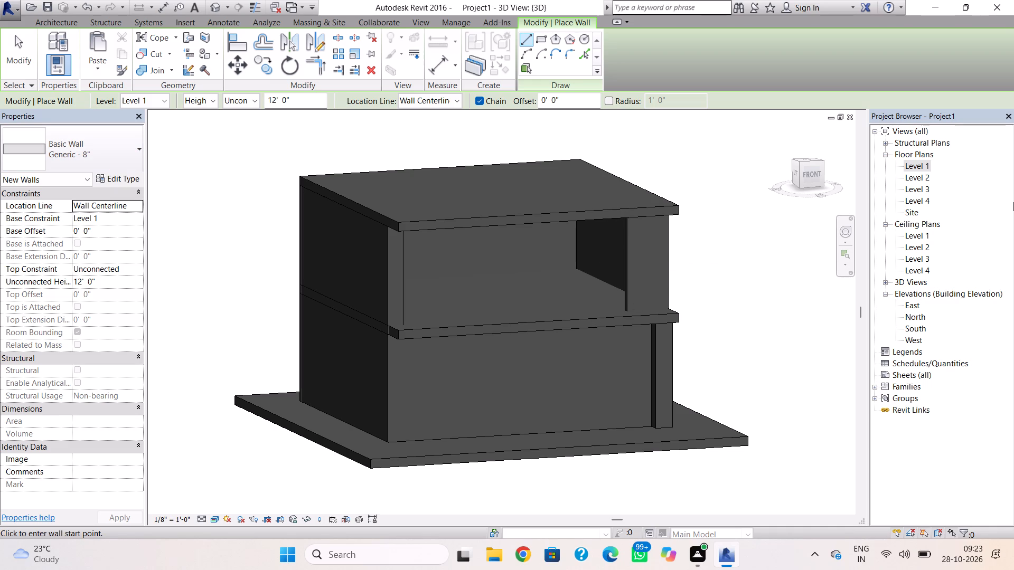
double_click(929, 190)
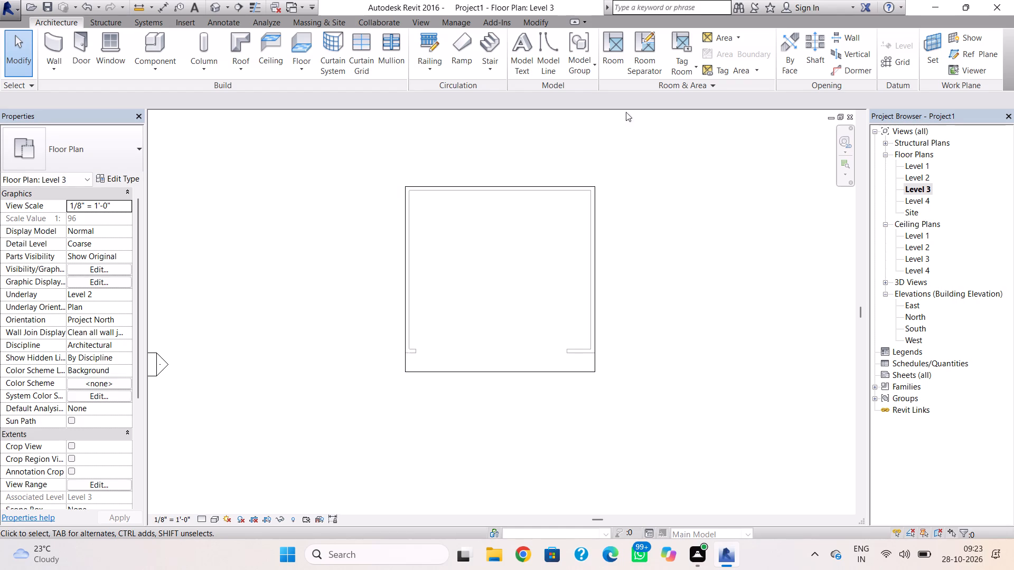
click(55, 45)
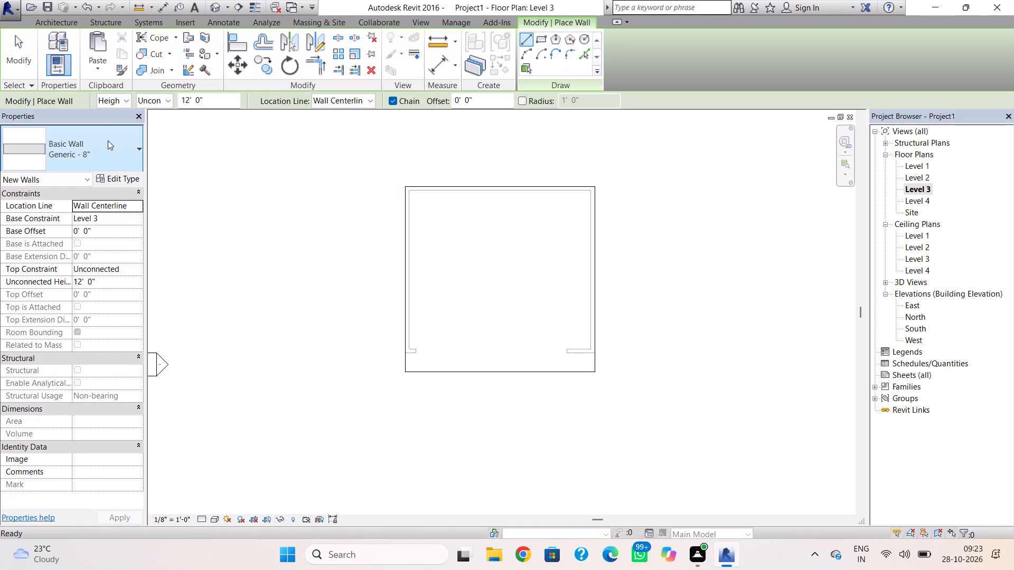
scroll(430, 198, up, 4)
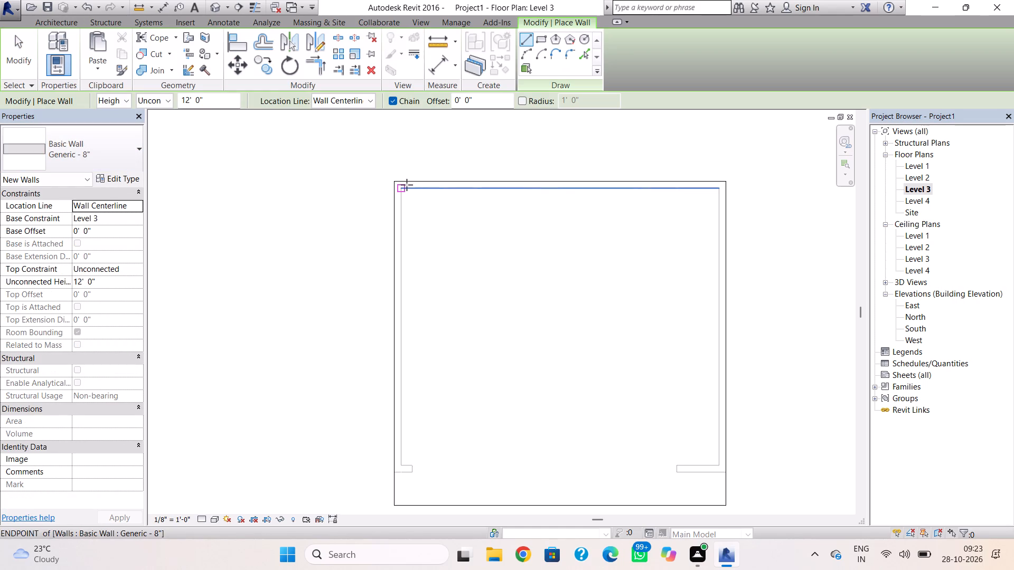
scroll(406, 185, up, 5)
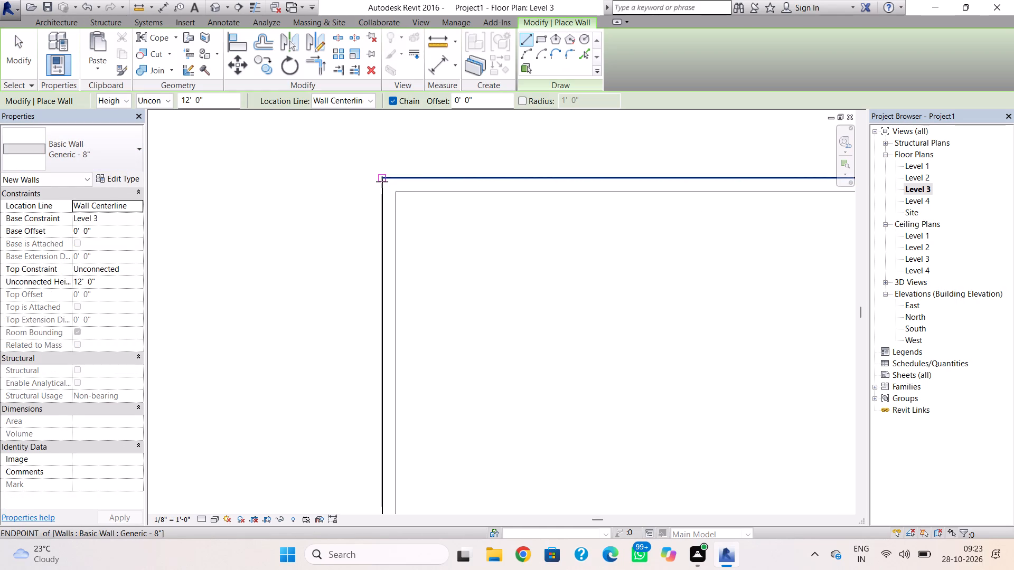
drag(382, 180, 391, 197)
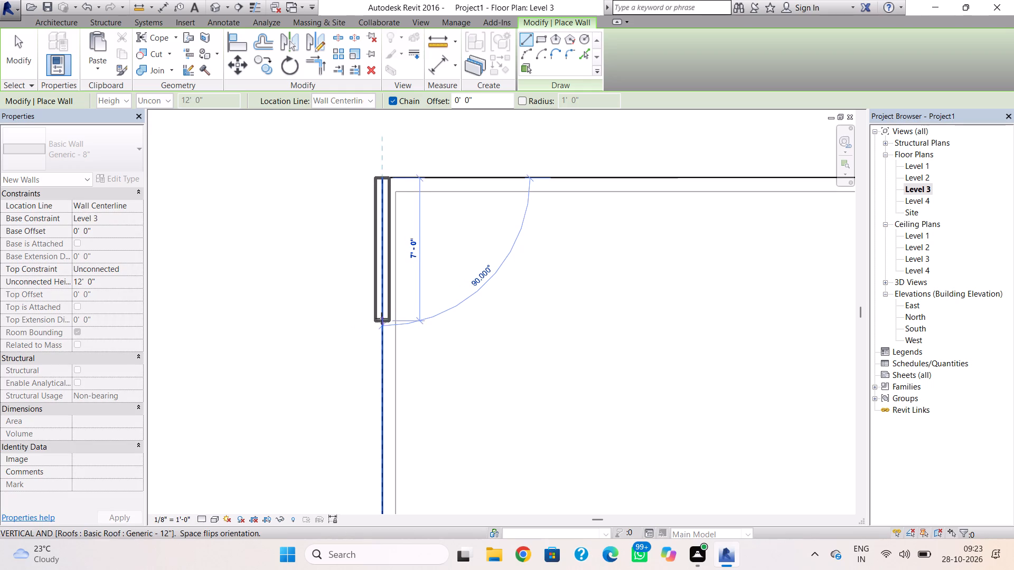
key(Escape)
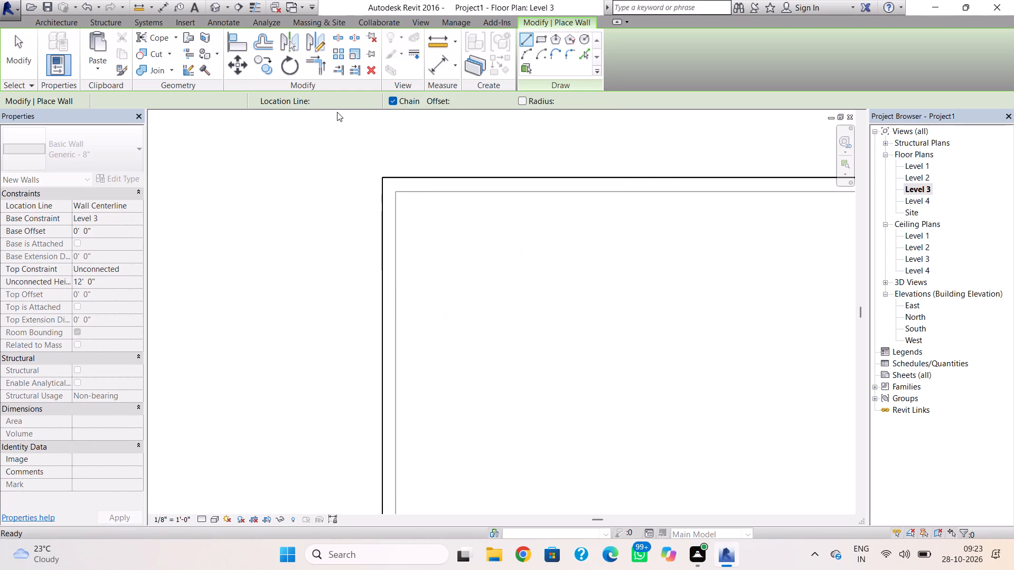
click(343, 102)
click(355, 139)
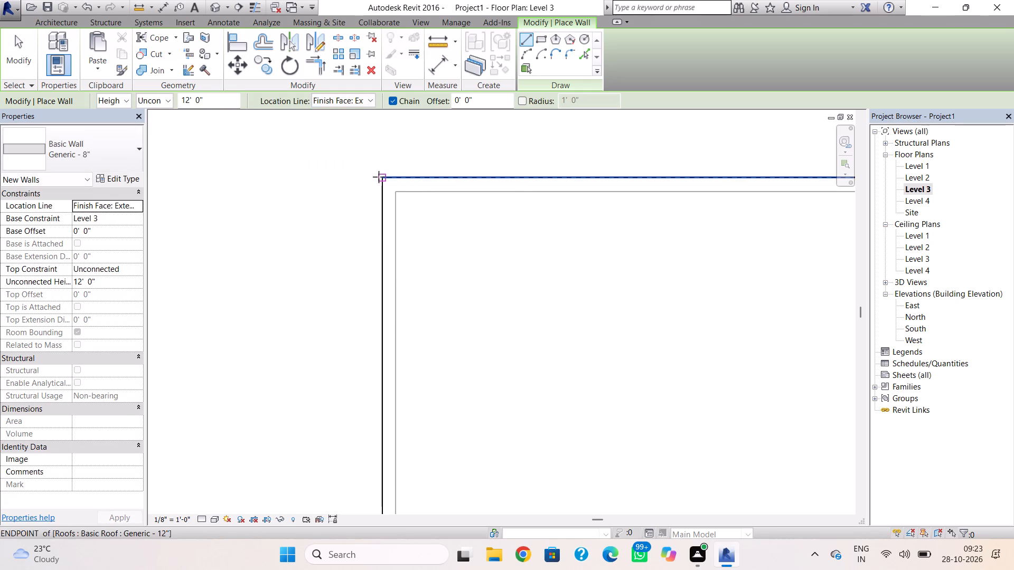
click(380, 178)
key(space)
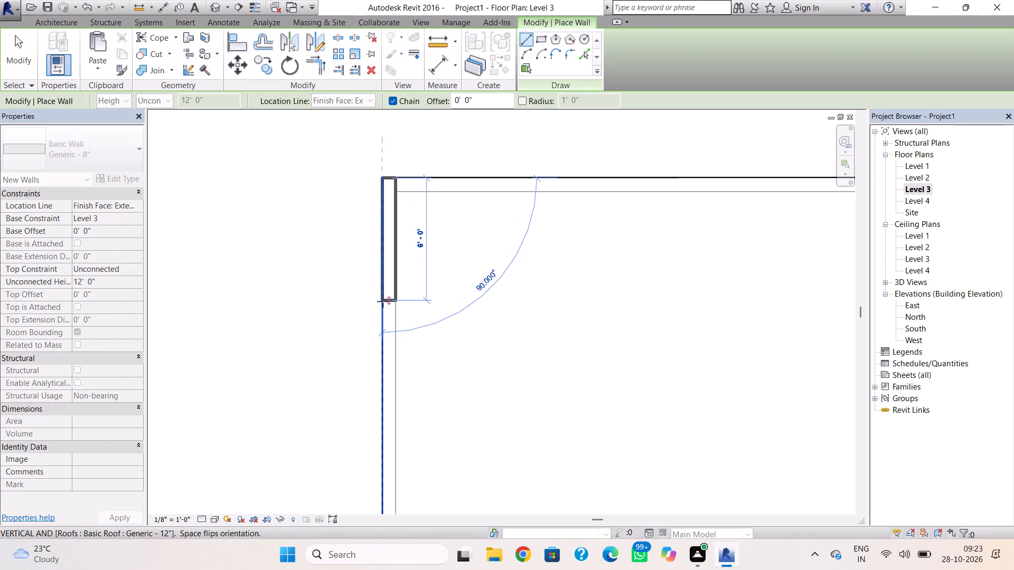
scroll(383, 301, down, 3)
middle_drag(374, 271, 361, 169)
scroll(365, 289, down, 2)
middle_drag(369, 236, 380, 160)
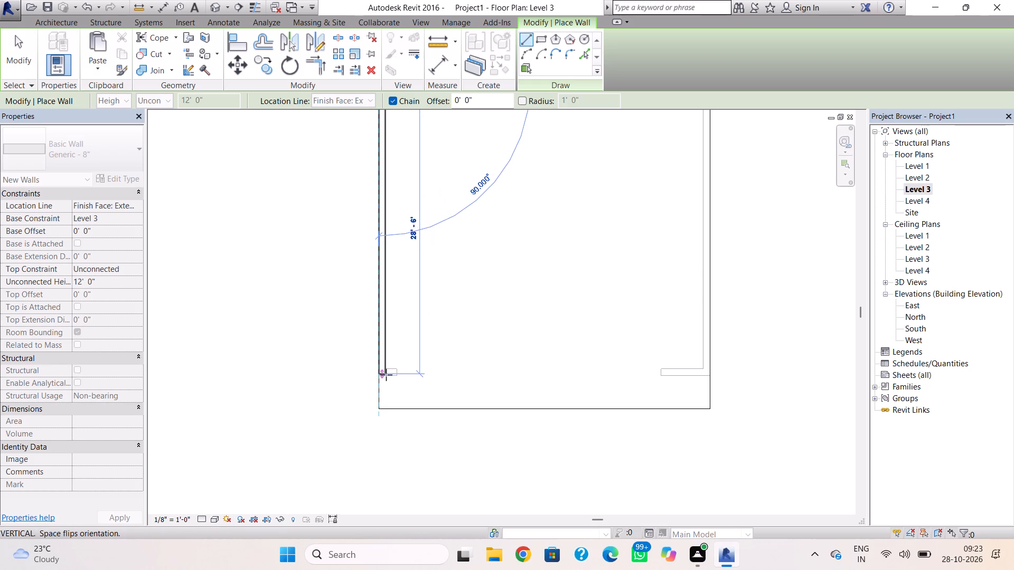
click(386, 374)
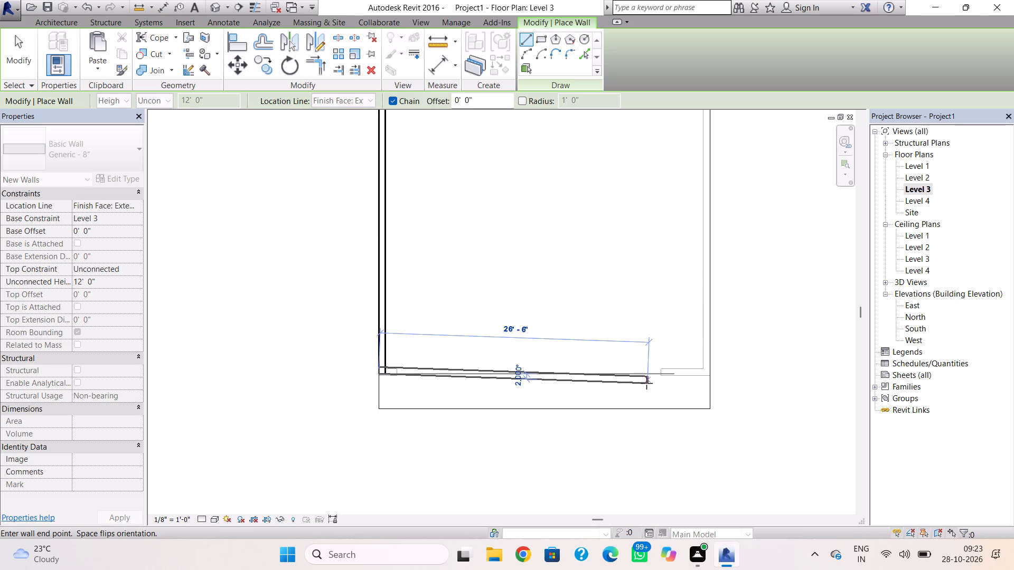
key(Escape)
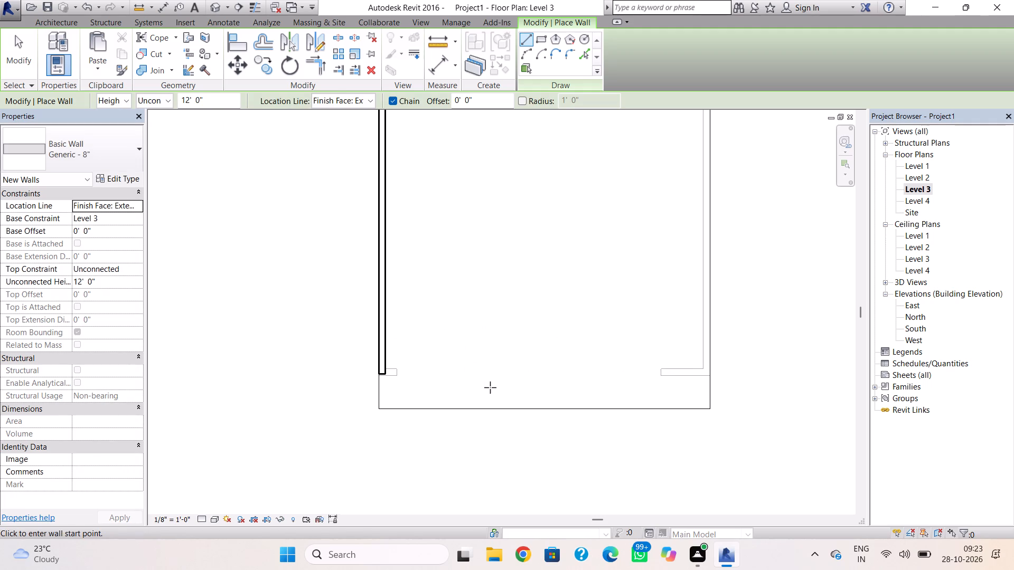
Stretch the south end of the Level 3 west wall to the outer face of the front wall below.
scroll(500, 311, up, 1)
scroll(450, 378, up, 3)
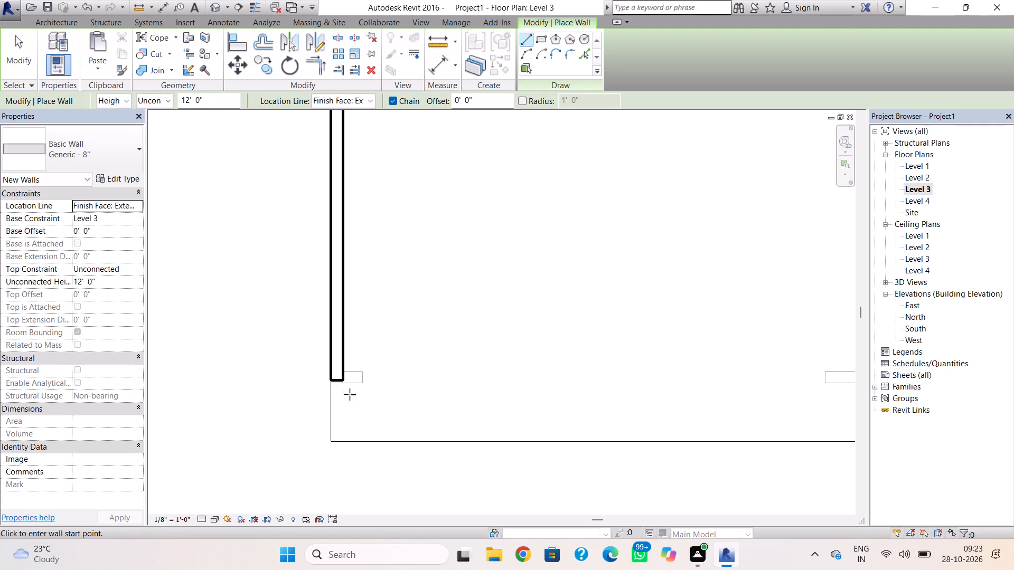
key(Escape)
click(336, 383)
scroll(340, 385, up, 4)
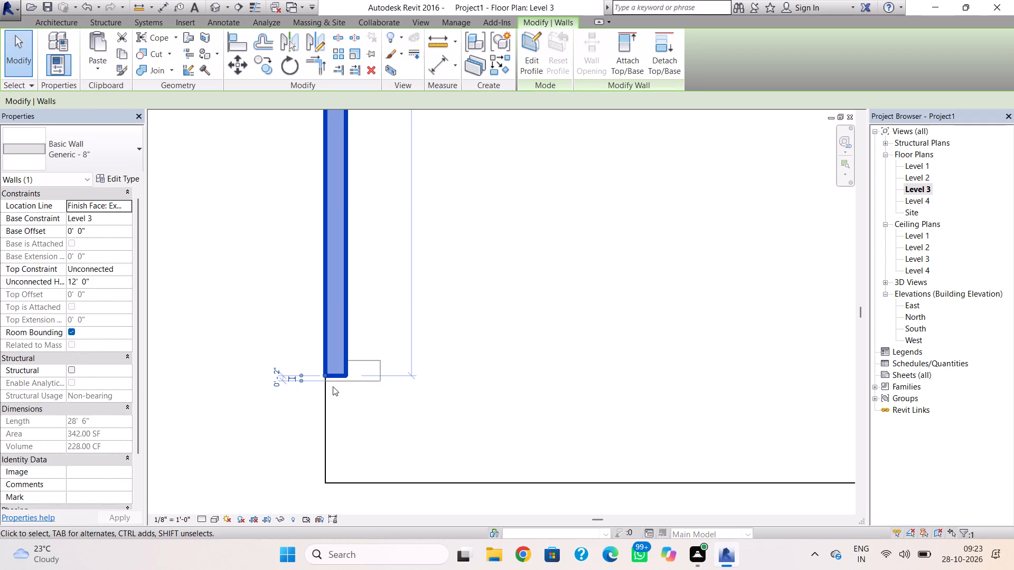
drag(324, 377, 325, 383)
click(283, 393)
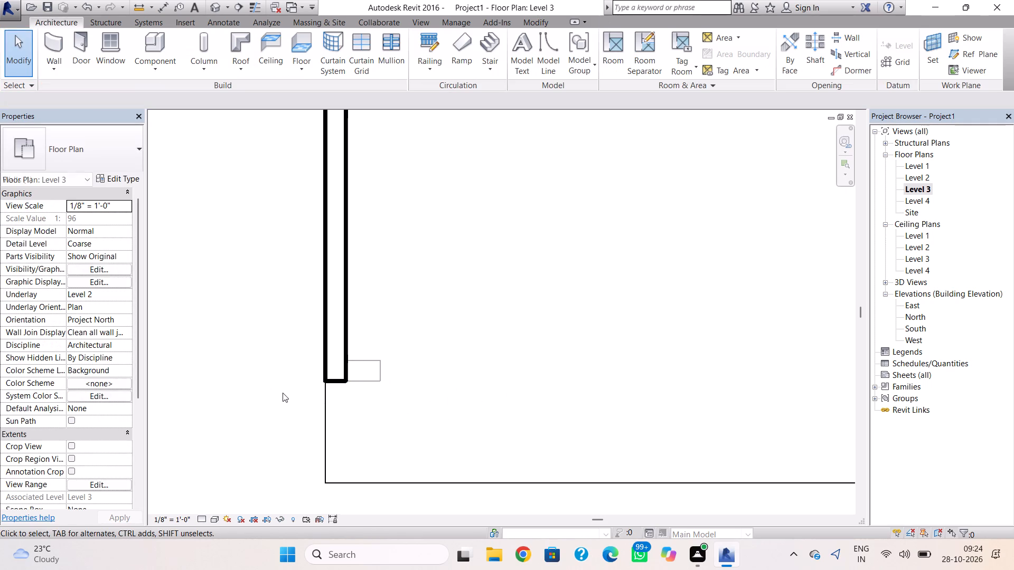
Draw the 32' Level 3 front wall from the west wall's south end to the east roof edge, flipped to the inner side.
click(48, 51)
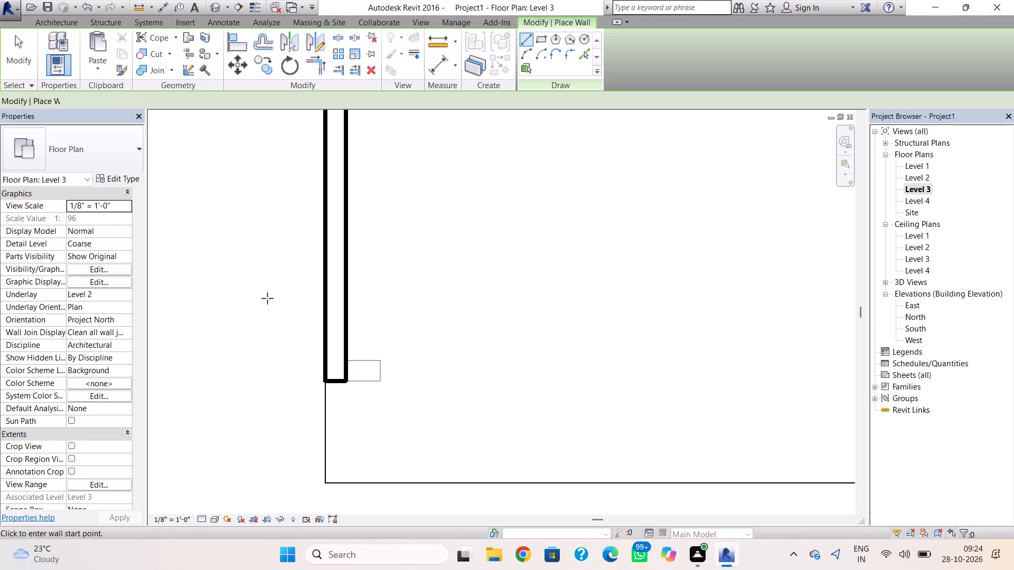
click(351, 383)
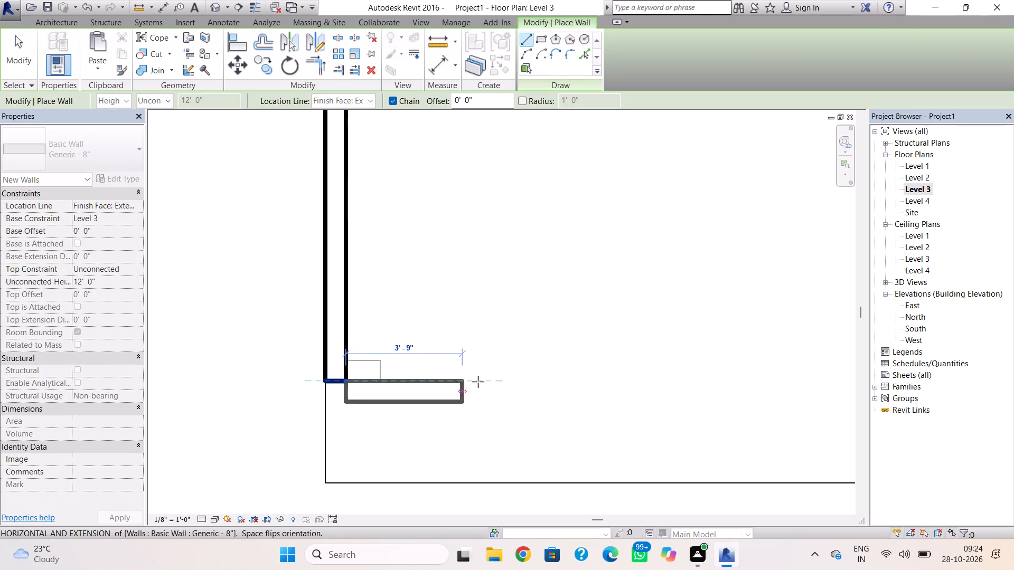
key(space)
scroll(616, 372, down, 2)
middle_drag(617, 373, 390, 320)
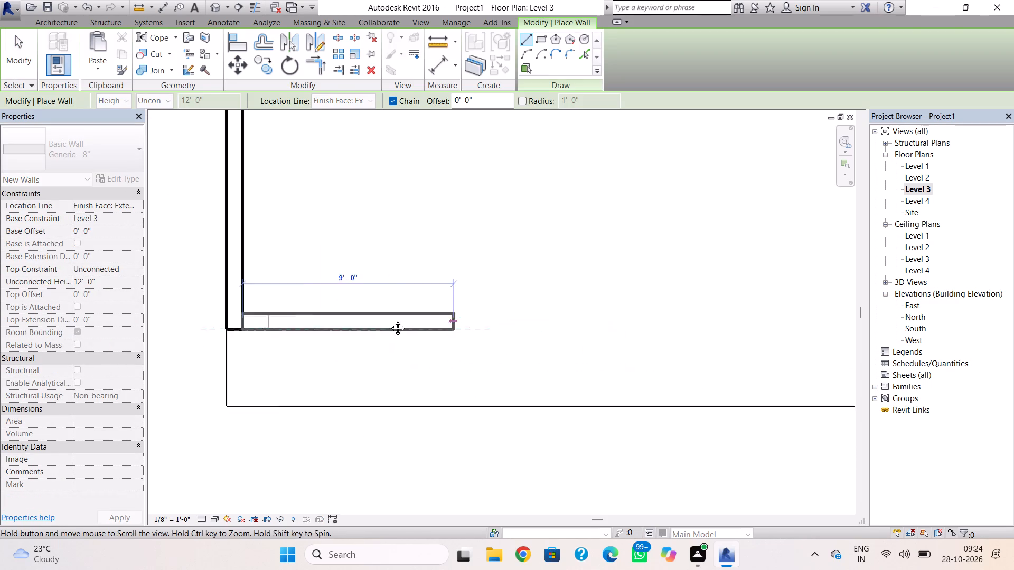
middle_drag(390, 320, 268, 322)
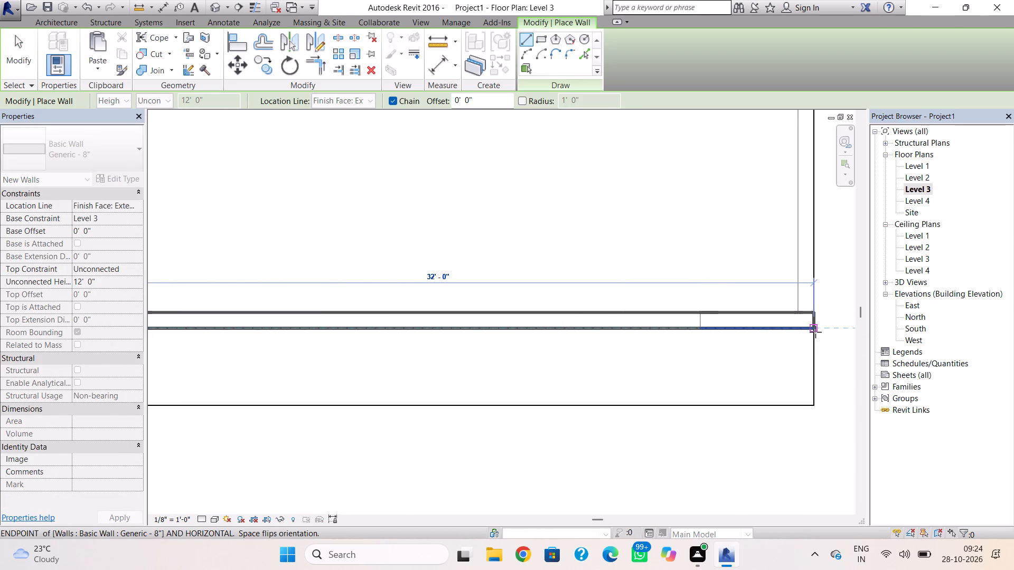
click(815, 332)
key(Escape)
Draw the Level 3 east wall along the roof edge from the front wall's inner face to the northeast roof corner, flipped to the inner side.
scroll(758, 330, down, 2)
middle_drag(754, 335, 712, 387)
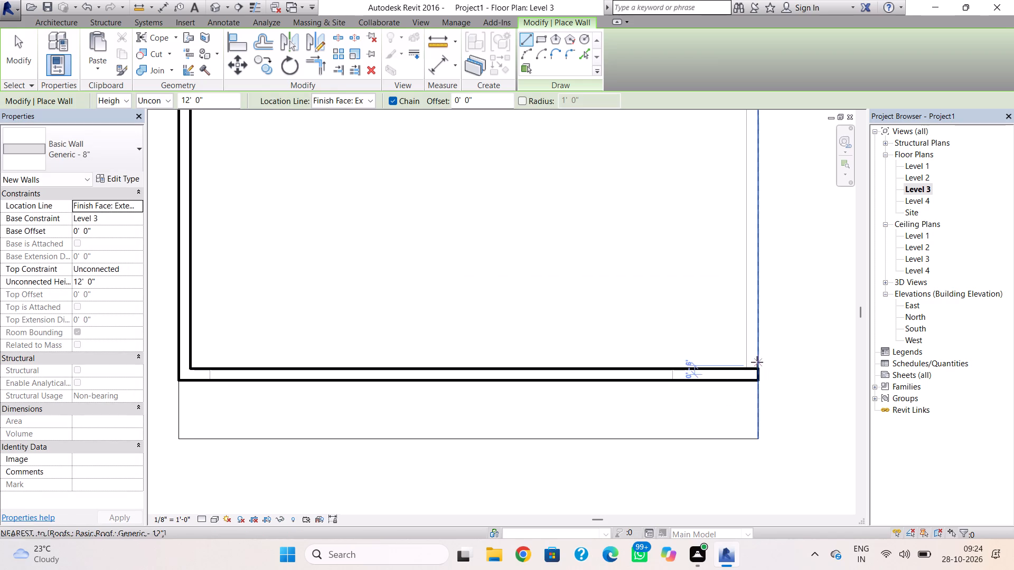
click(757, 366)
key(Escape)
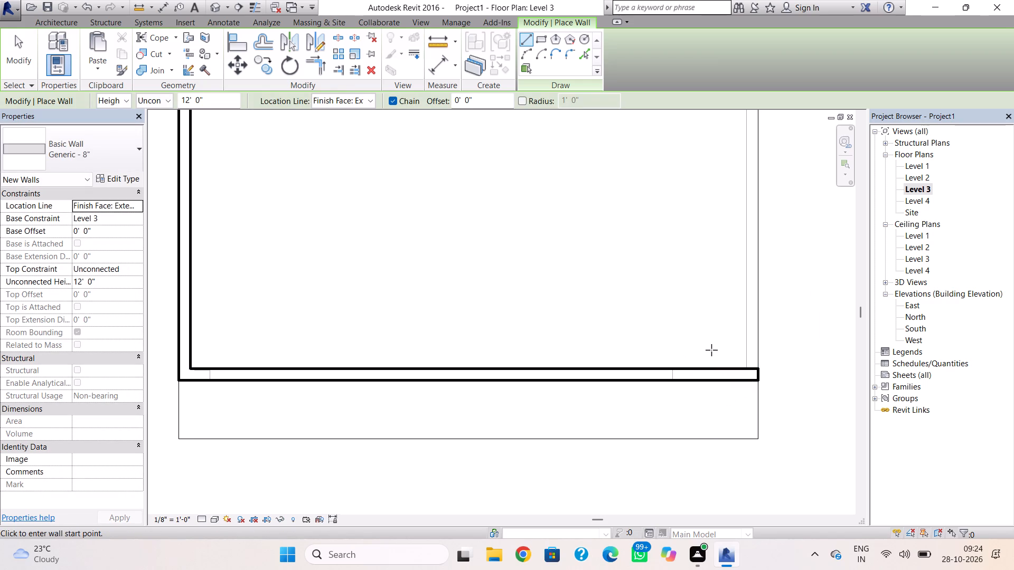
click(757, 366)
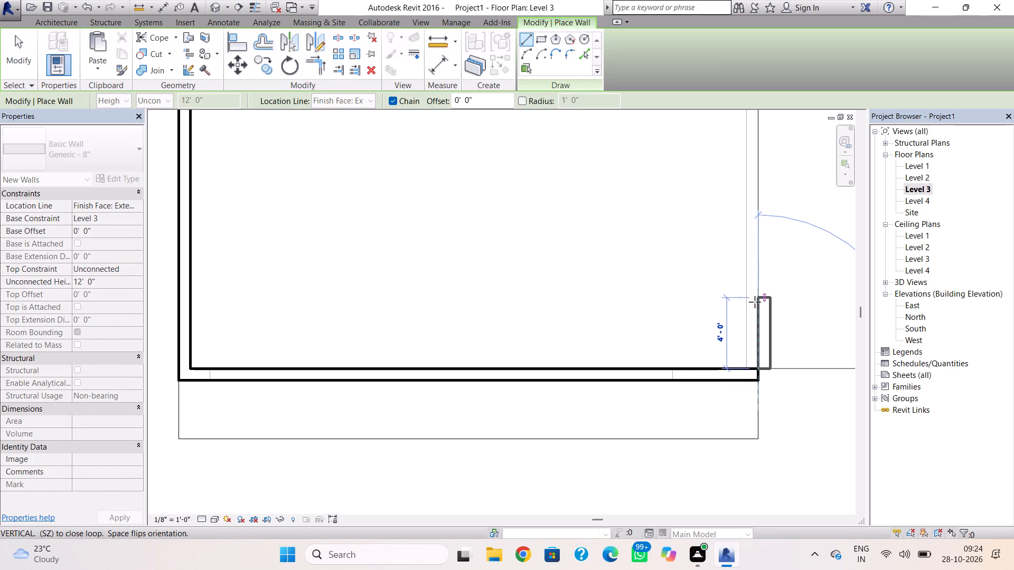
key(space)
middle_drag(756, 275, 742, 436)
scroll(741, 337, down, 3)
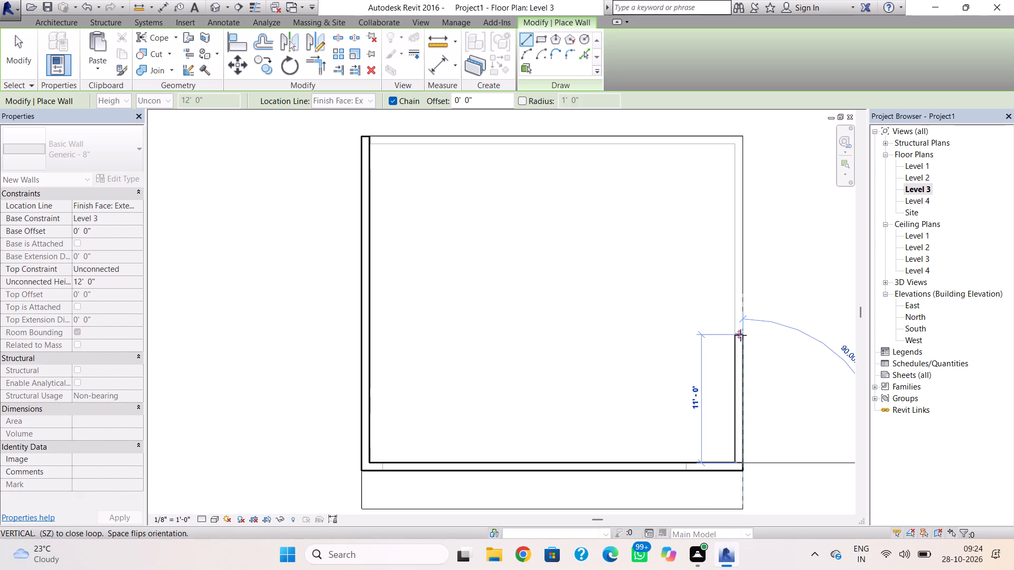
middle_drag(734, 444, 731, 476)
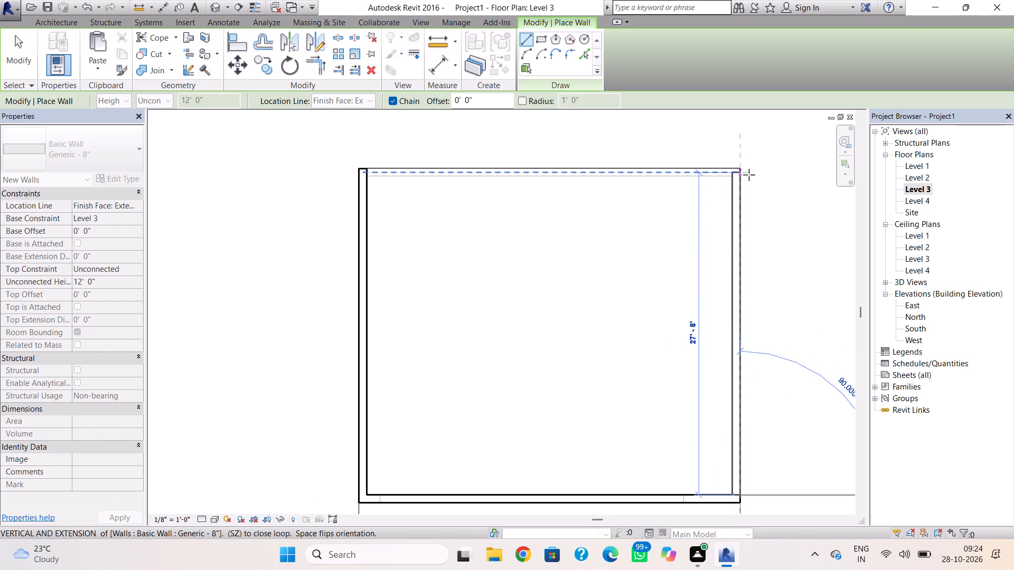
scroll(748, 170, up, 6)
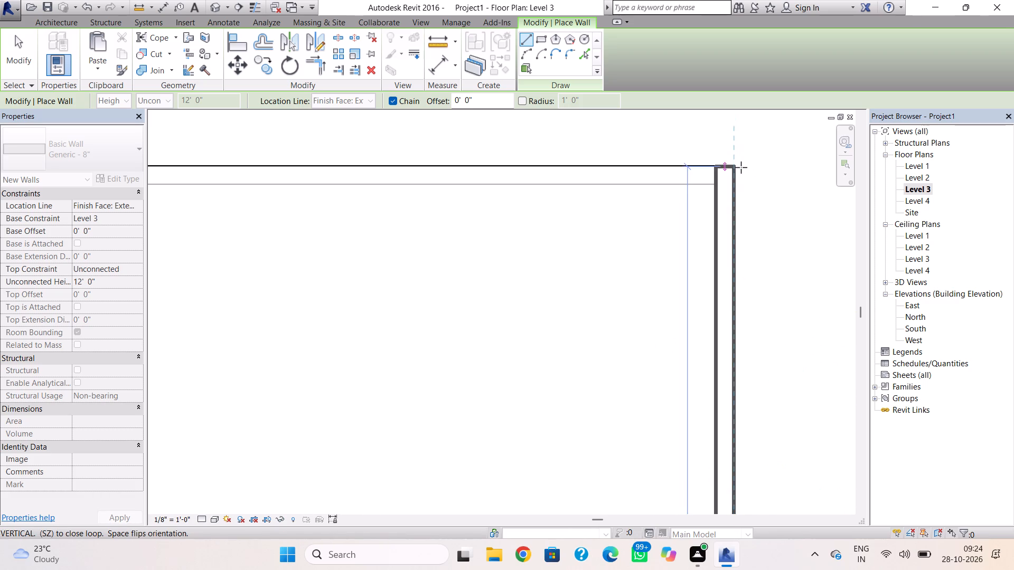
click(739, 168)
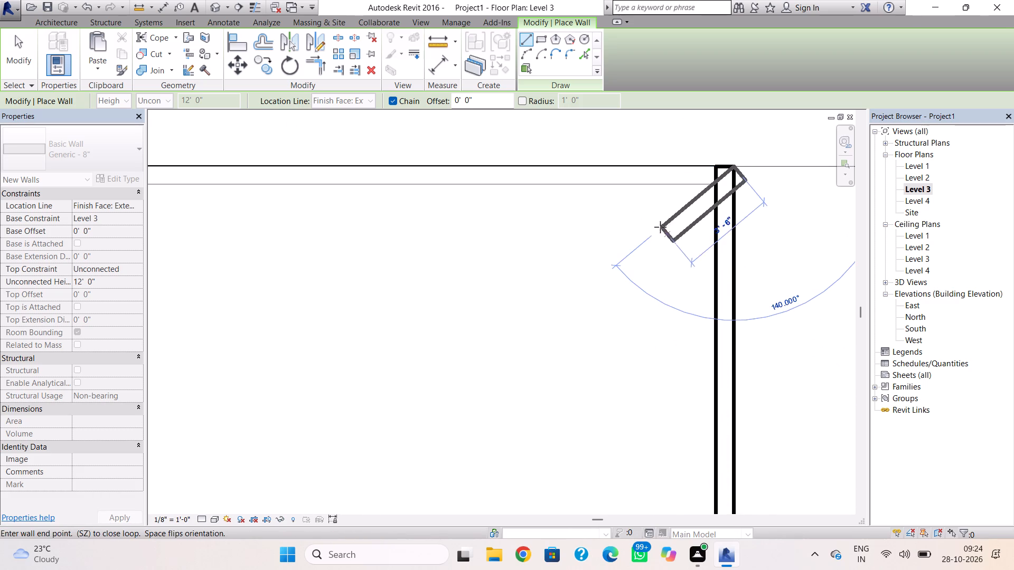
key(Escape)
Draw the 31' 4" Level 3 north wall between the inner faces of the east and west walls, flipped to the inner side.
click(715, 164)
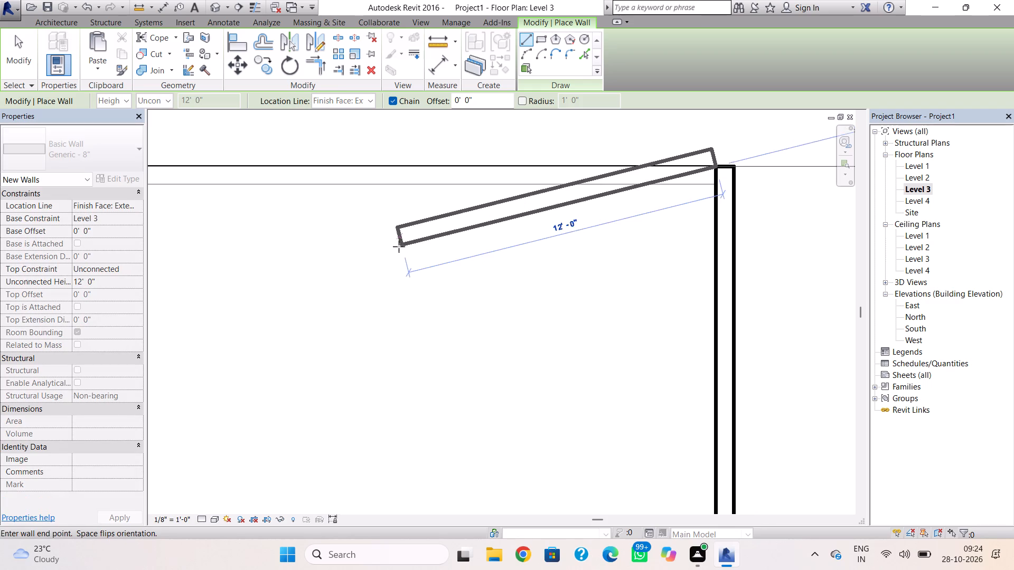
key(space)
scroll(392, 229, down, 2)
middle_drag(397, 231, 621, 265)
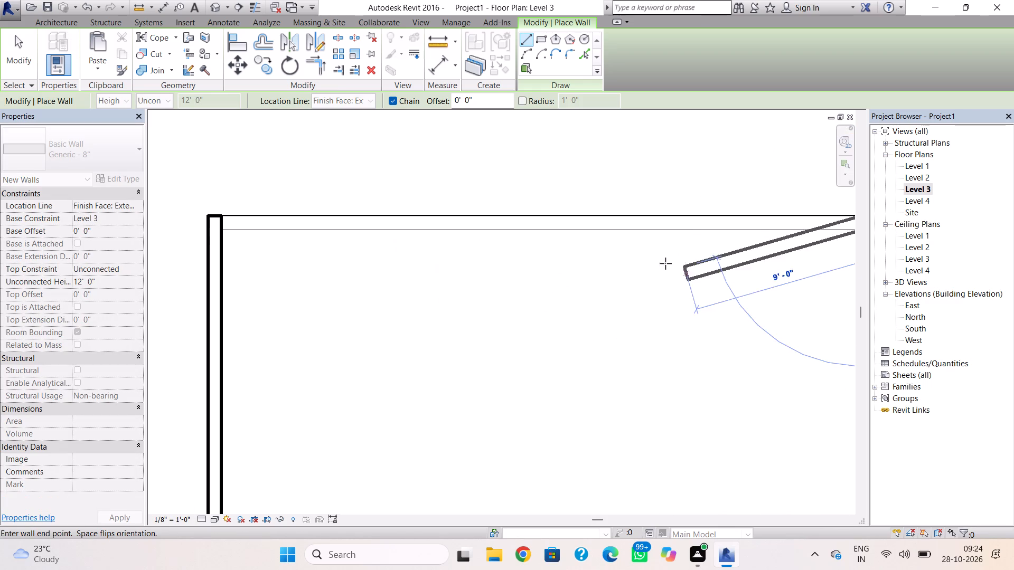
scroll(227, 220, up, 4)
click(217, 217)
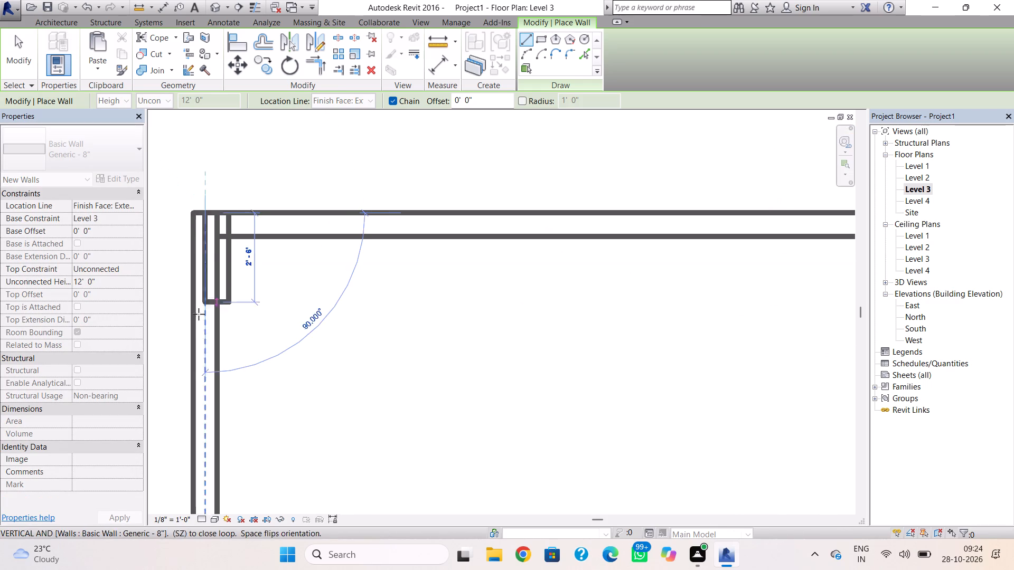
key(Escape)
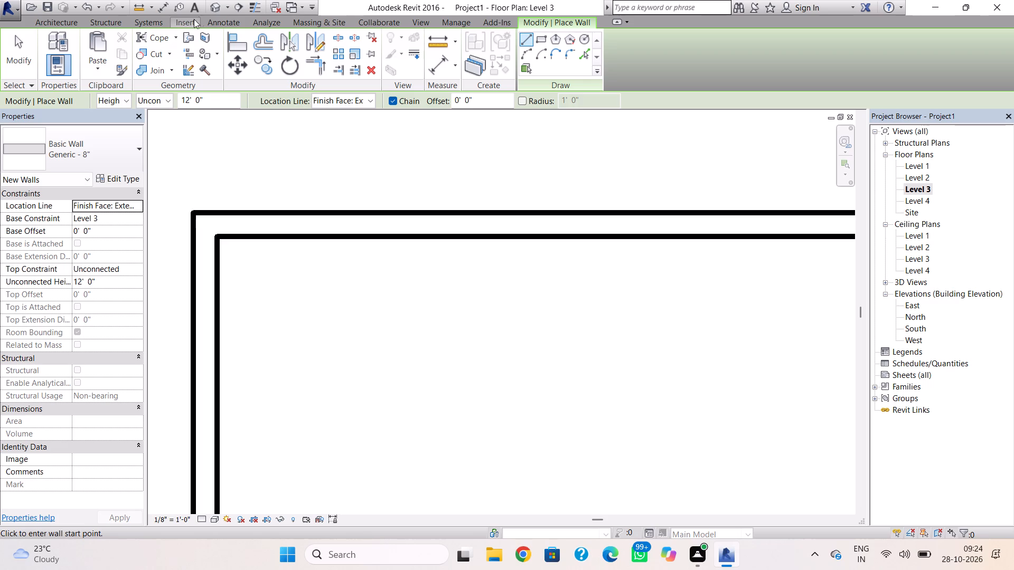
click(214, 4)
middle_drag(463, 318, 485, 429)
key(Escape)
key(Escape)
Set the unconnected height of all four Level 3 perimeter walls to 4'.
double_click(925, 187)
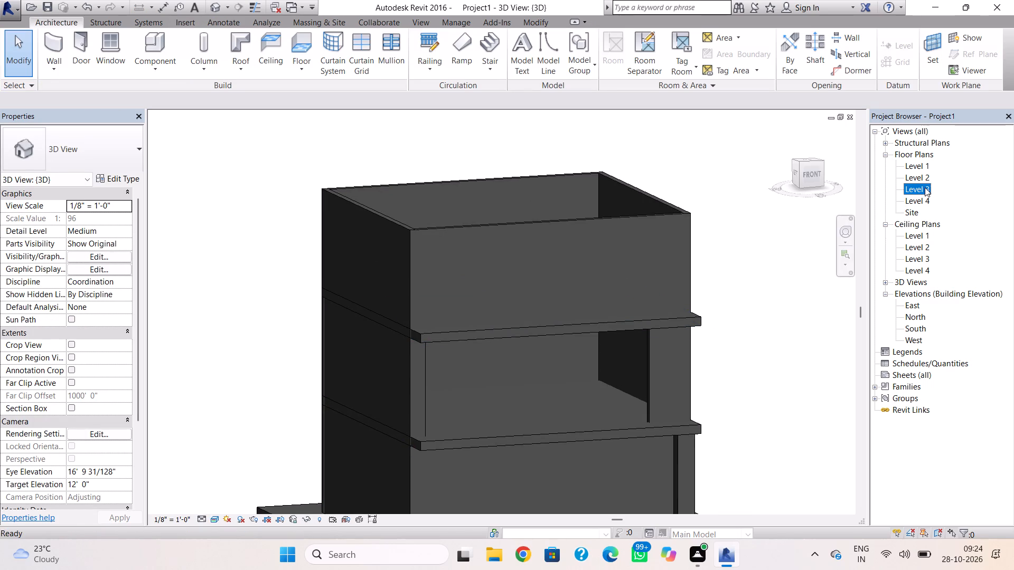
scroll(629, 287, down, 8)
middle_drag(568, 295, 494, 253)
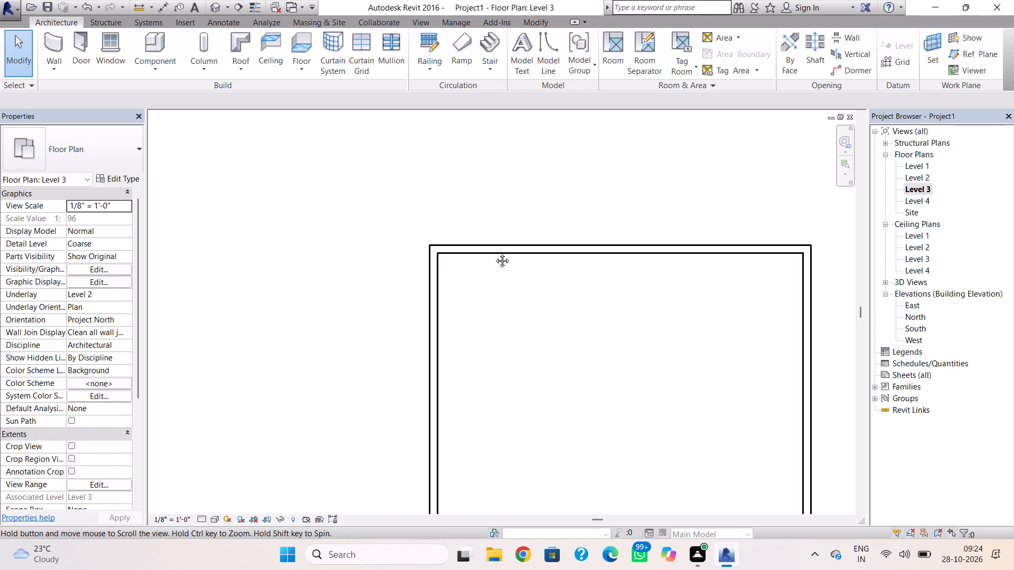
middle_drag(494, 253, 465, 227)
scroll(490, 261, down, 2)
middle_drag(487, 256, 477, 237)
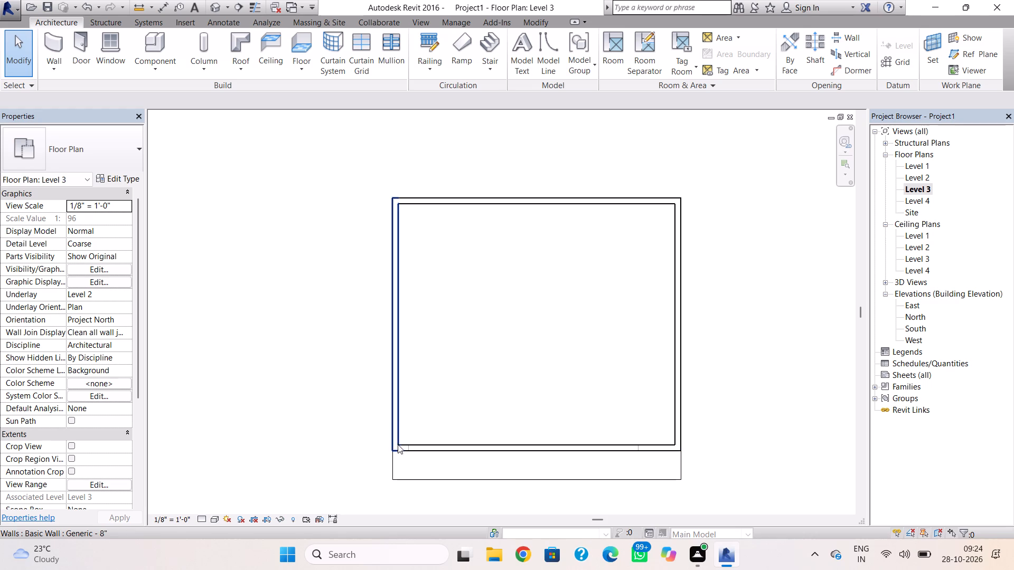
click(393, 311)
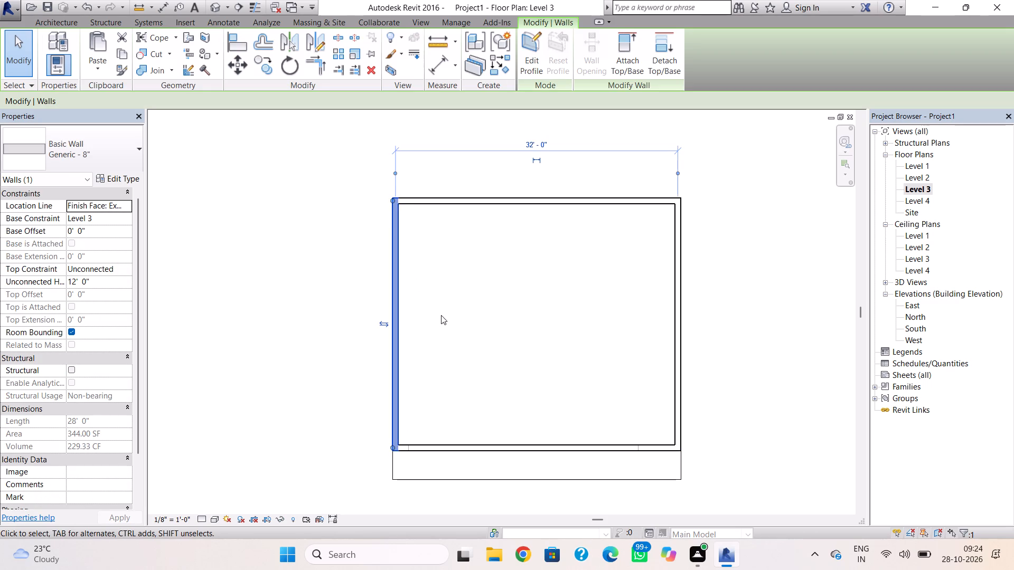
ctrl+click(506, 197)
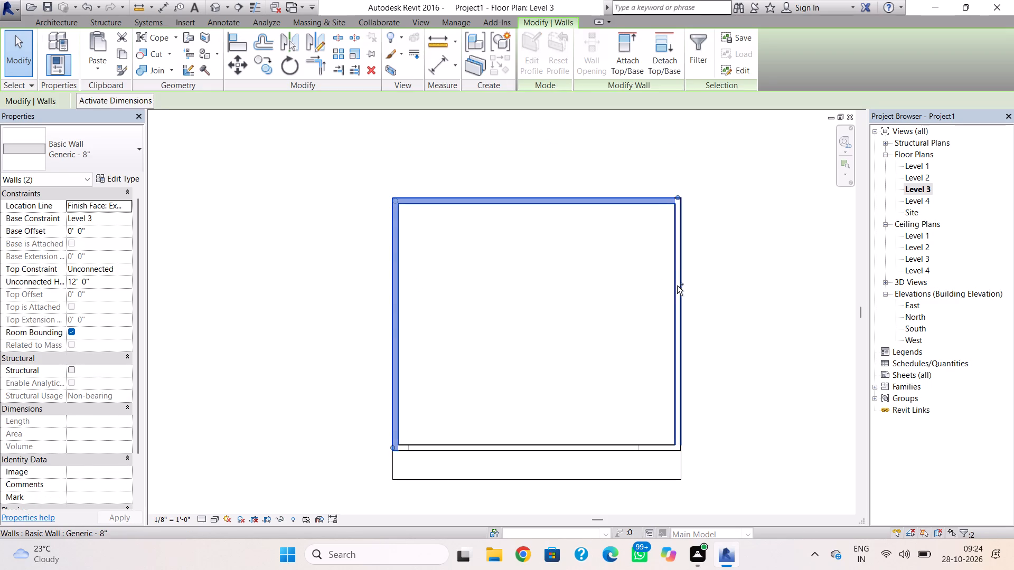
ctrl+click(679, 287)
ctrl+click(596, 449)
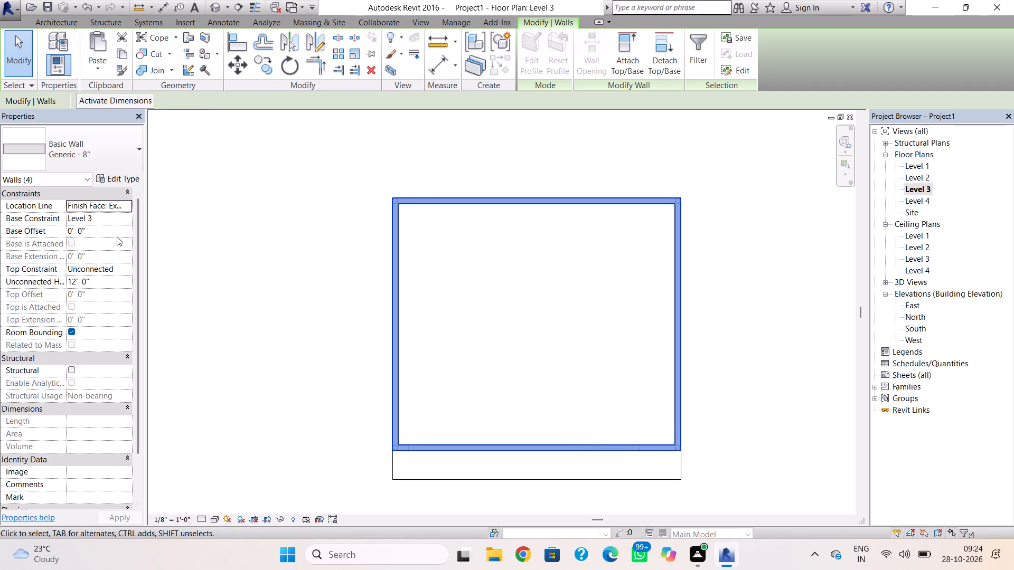
click(118, 283)
text(4')
key(Return)
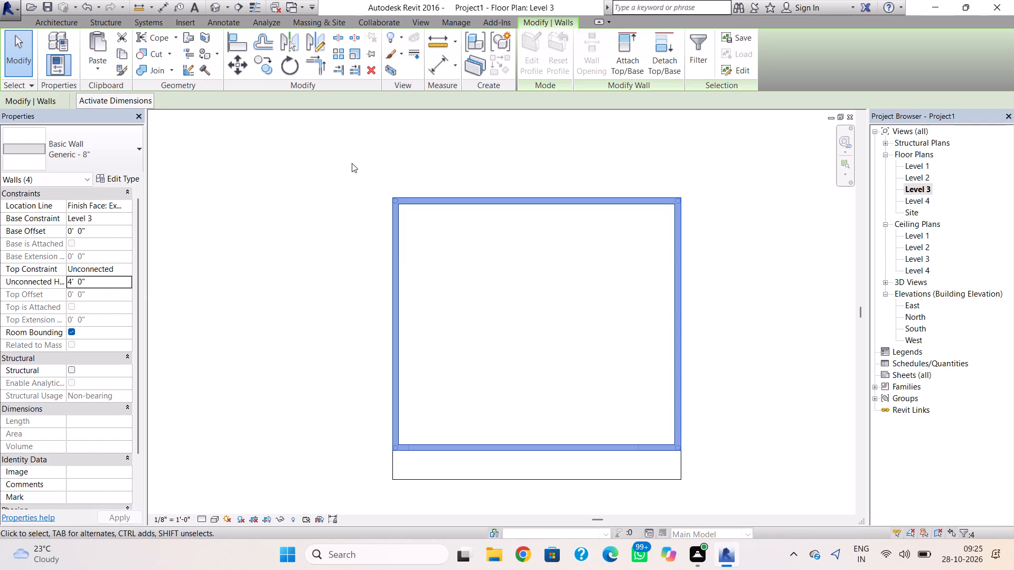
click(217, 2)
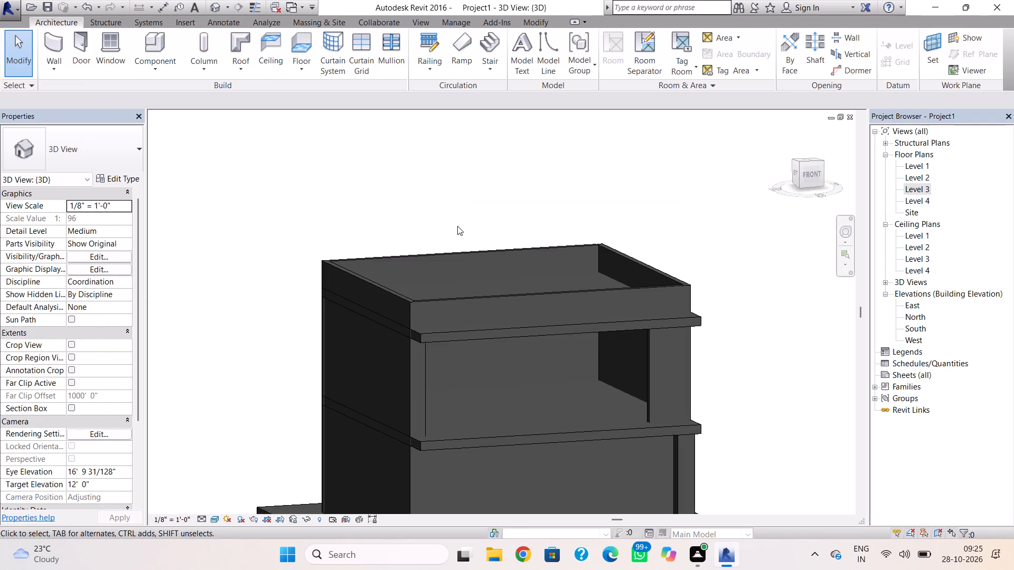
On Level 3, draw 12' high Generic - 8" walls in an L, about 14' 6" south from the north parapet's inner face and east to the east parapet.
double_click(920, 189)
scroll(671, 227, down, 2)
middle_drag(647, 230, 606, 223)
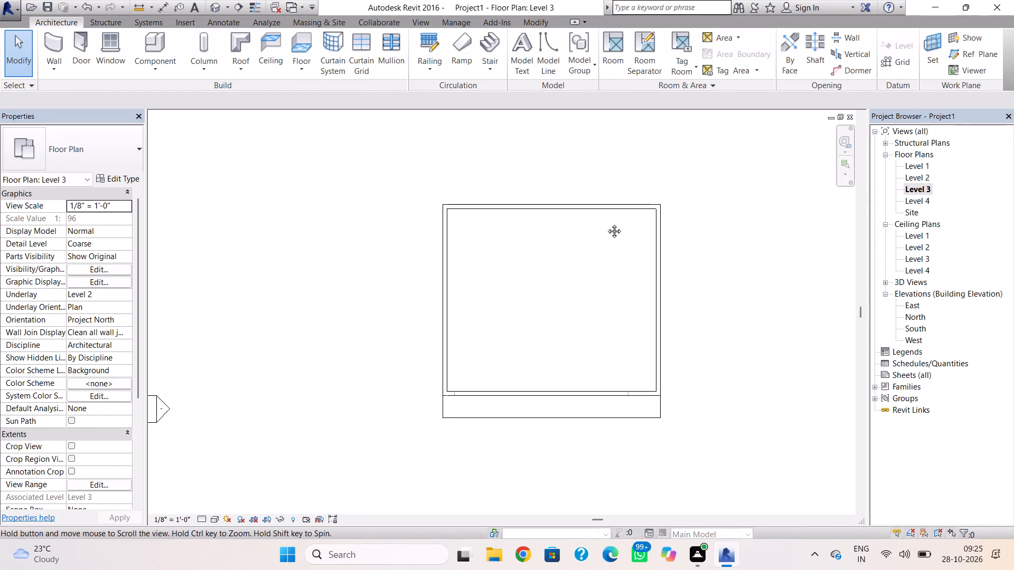
middle_drag(606, 223, 589, 221)
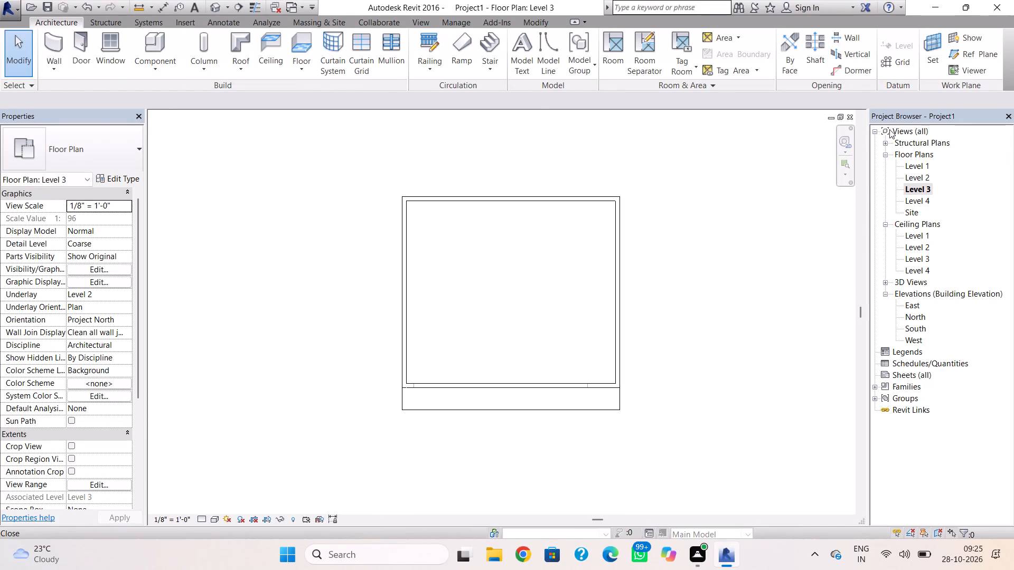
click(63, 46)
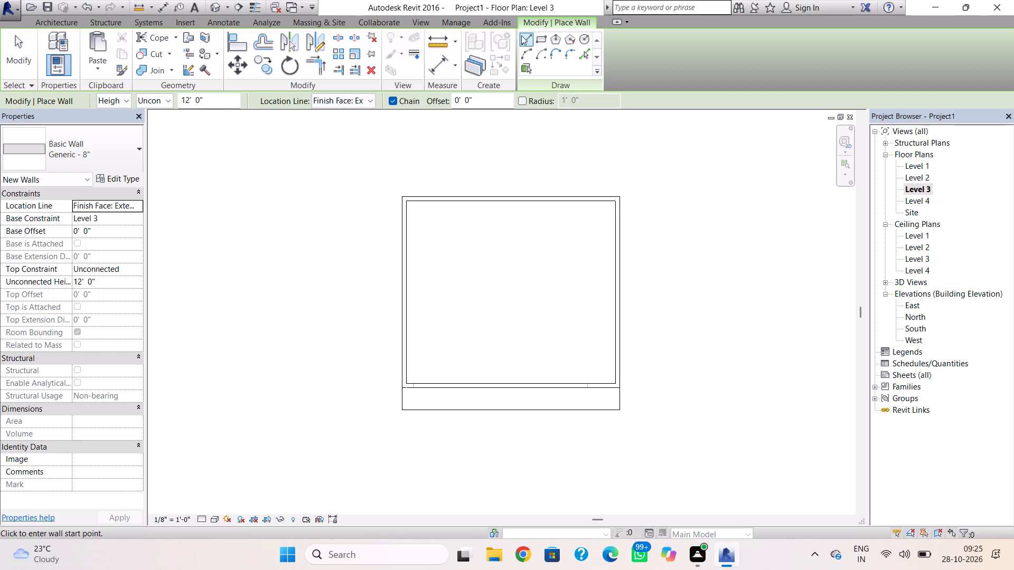
click(539, 37)
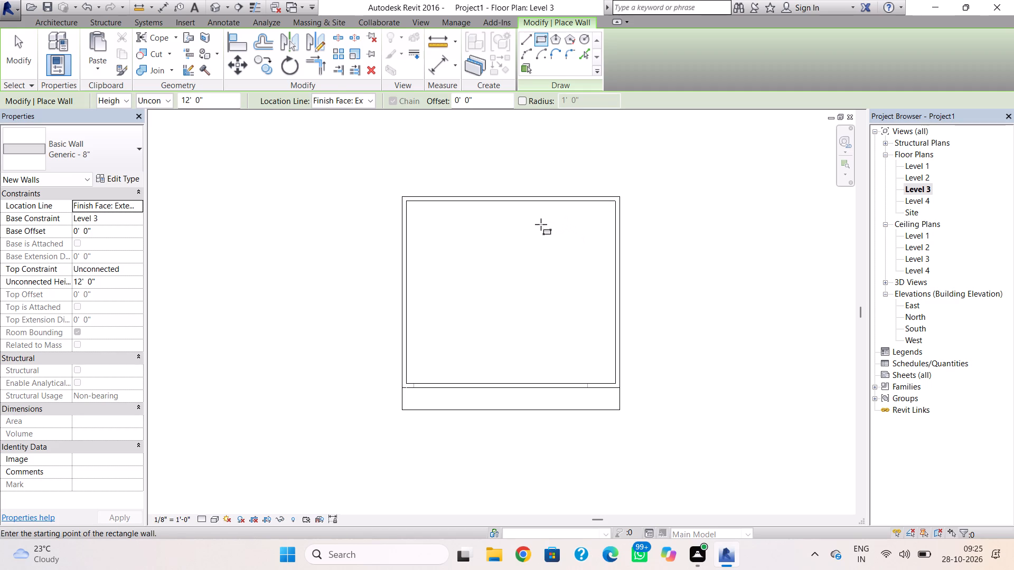
click(527, 45)
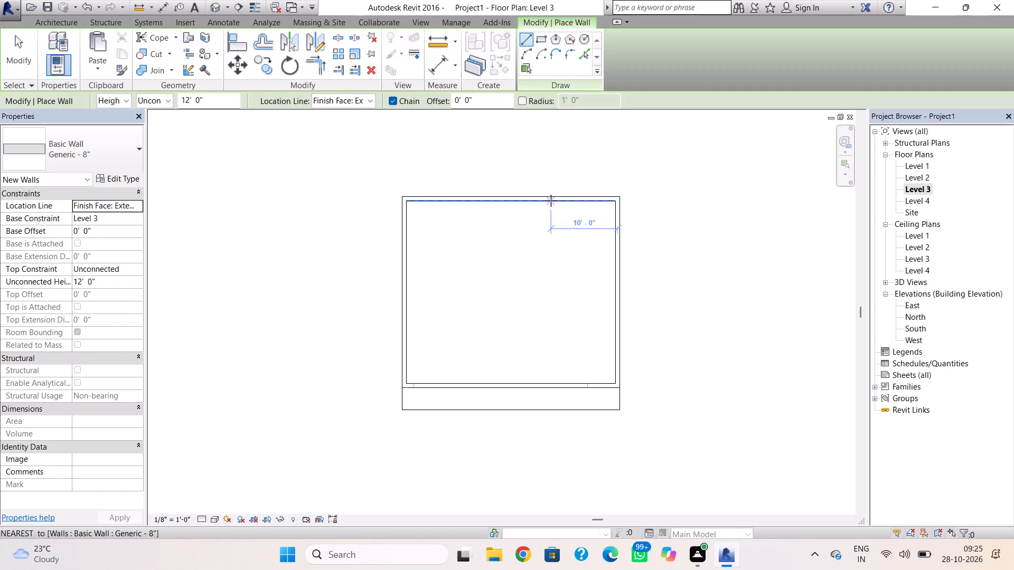
click(542, 203)
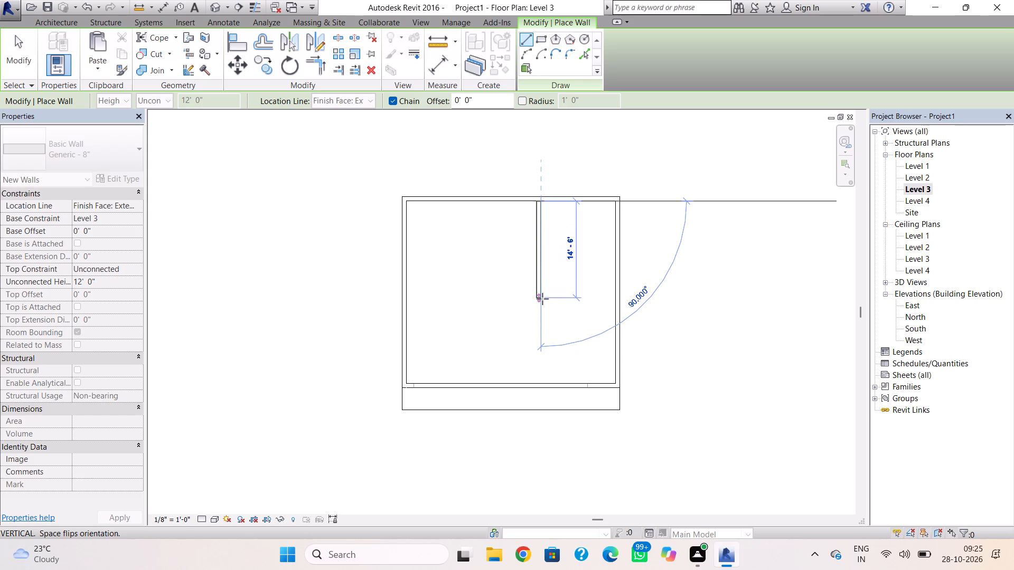
click(542, 299)
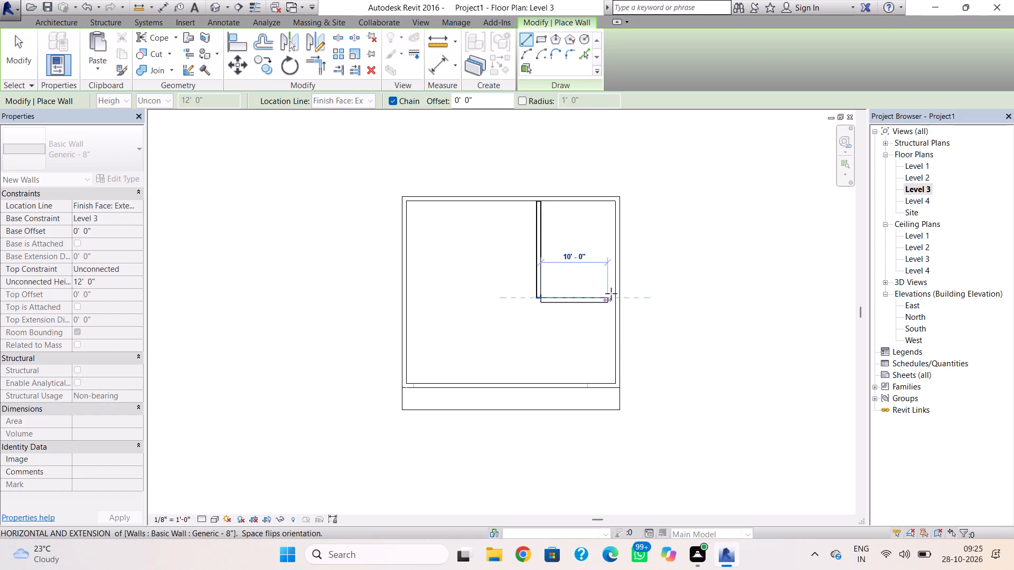
click(613, 293)
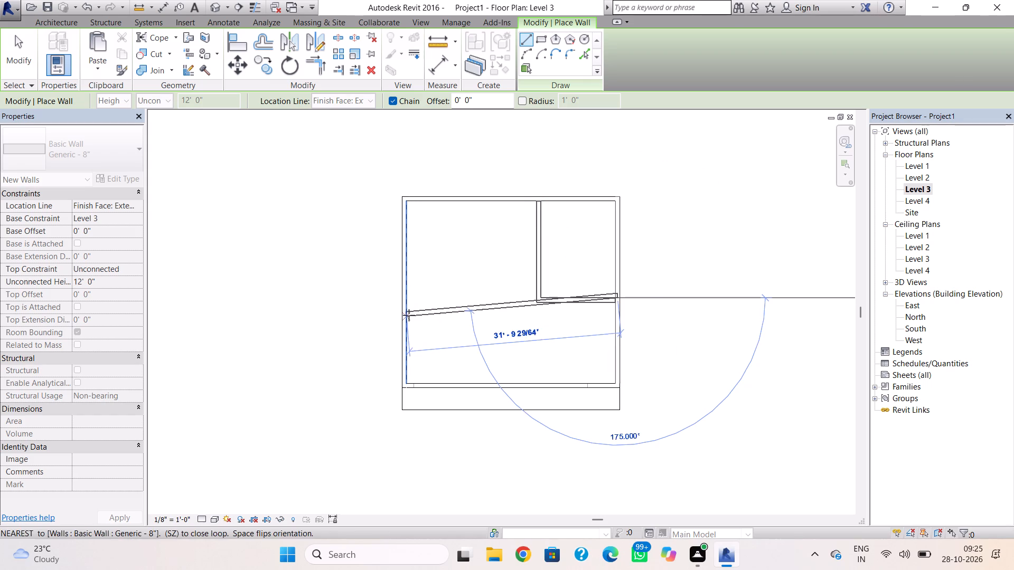
key(Escape)
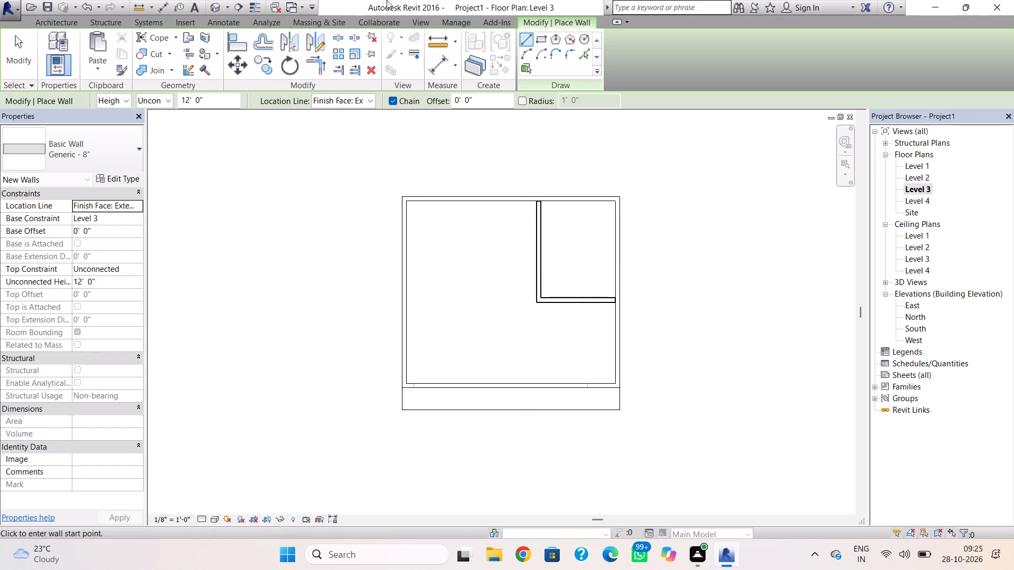
click(214, 7)
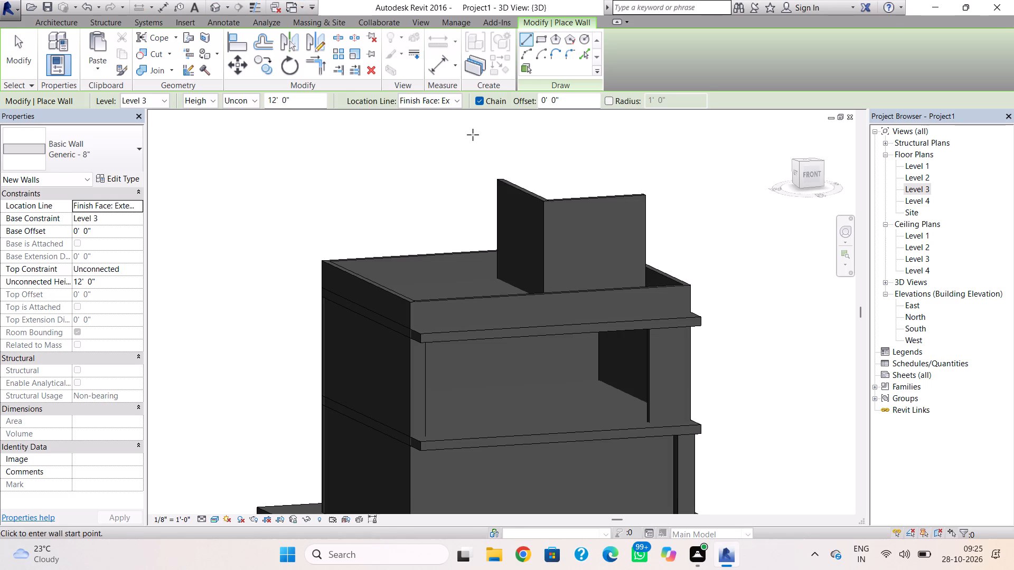
click(213, 8)
On Level 3, draw the corner room's 12' high, 11' 2" long north wall in Generic - 8" along the north parapet's inner face.
click(912, 187)
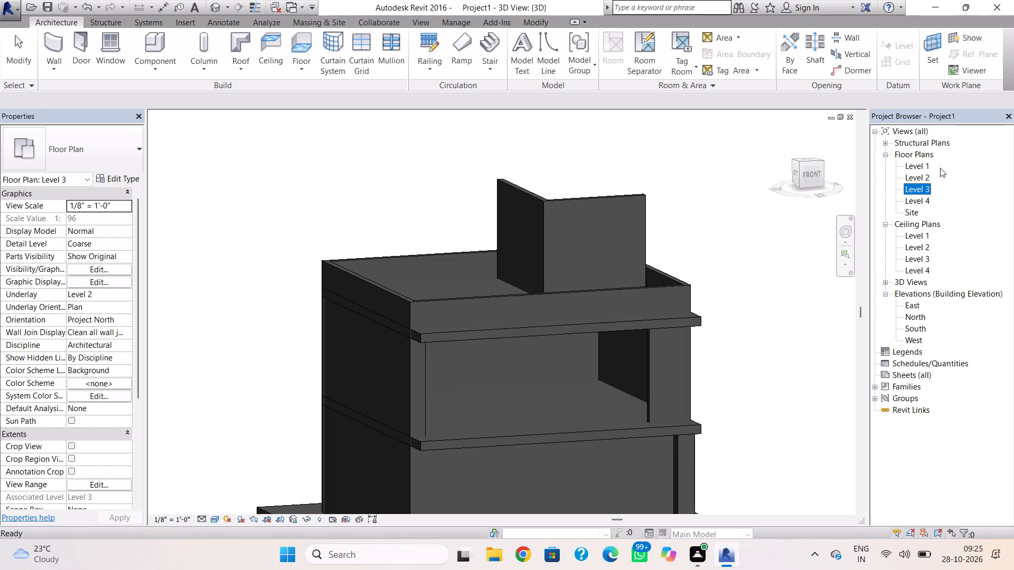
click(916, 186)
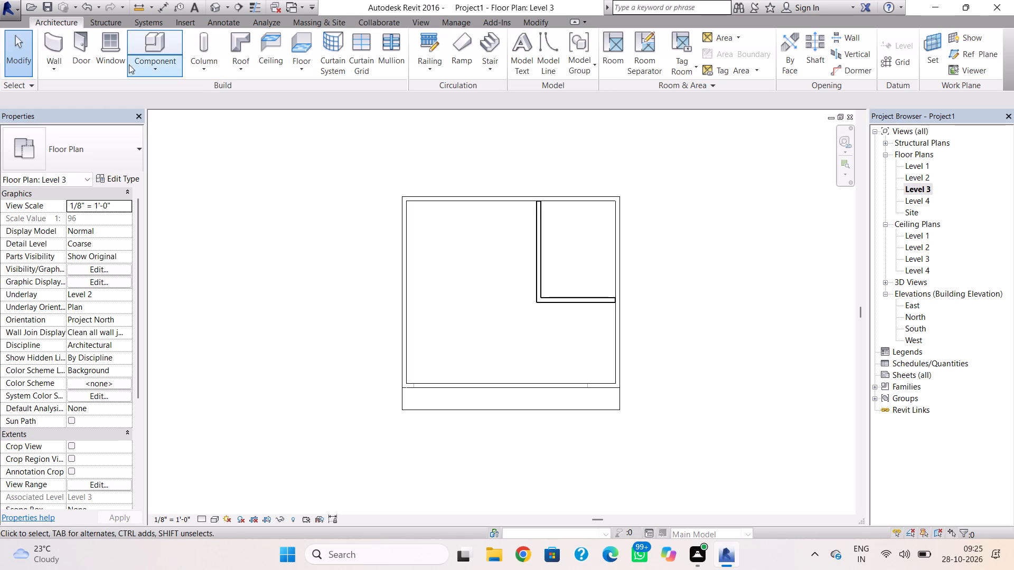
click(59, 51)
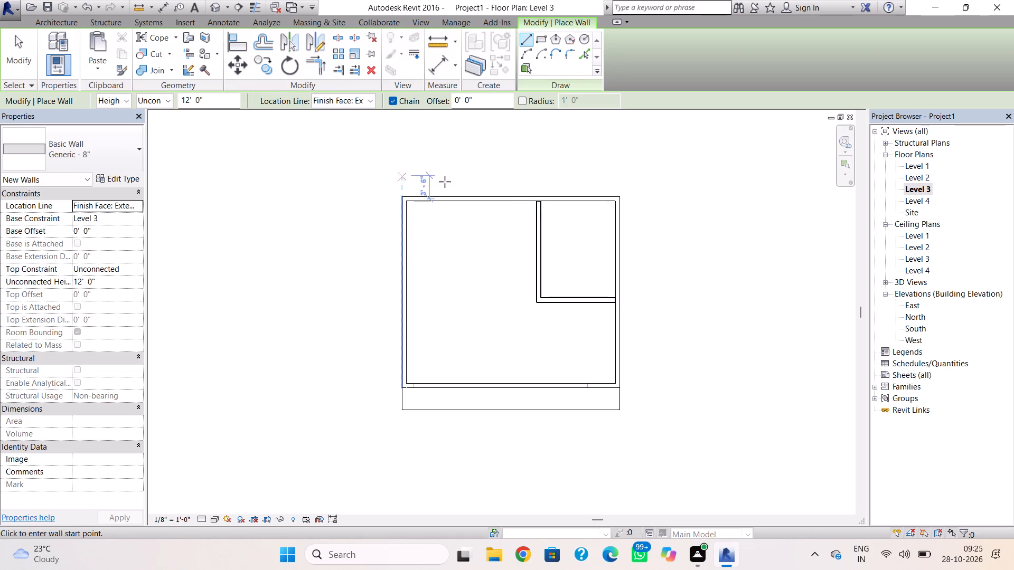
scroll(542, 204, up, 9)
click(540, 196)
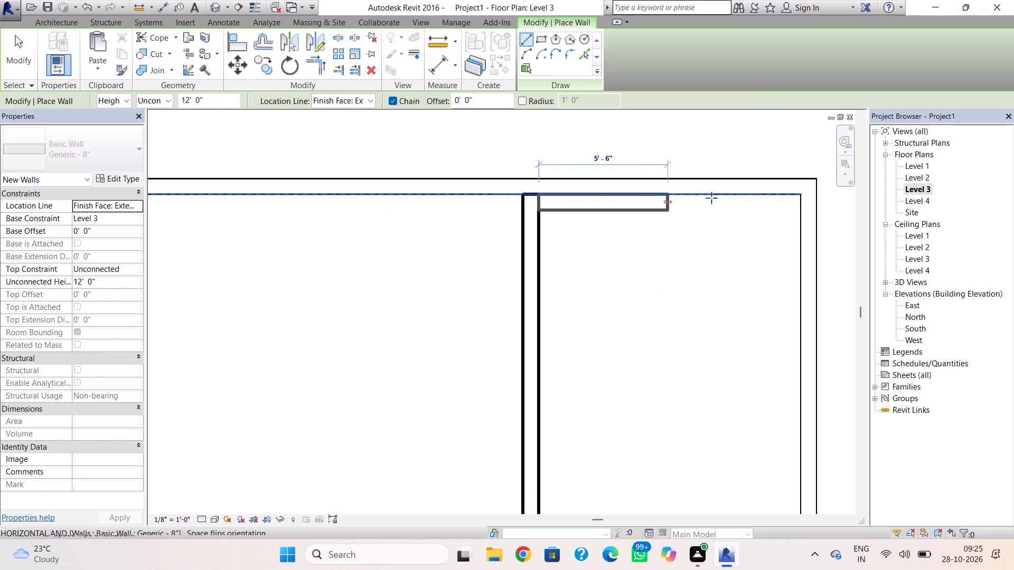
click(797, 197)
scroll(757, 313, down, 3)
middle_drag(760, 308, 730, 201)
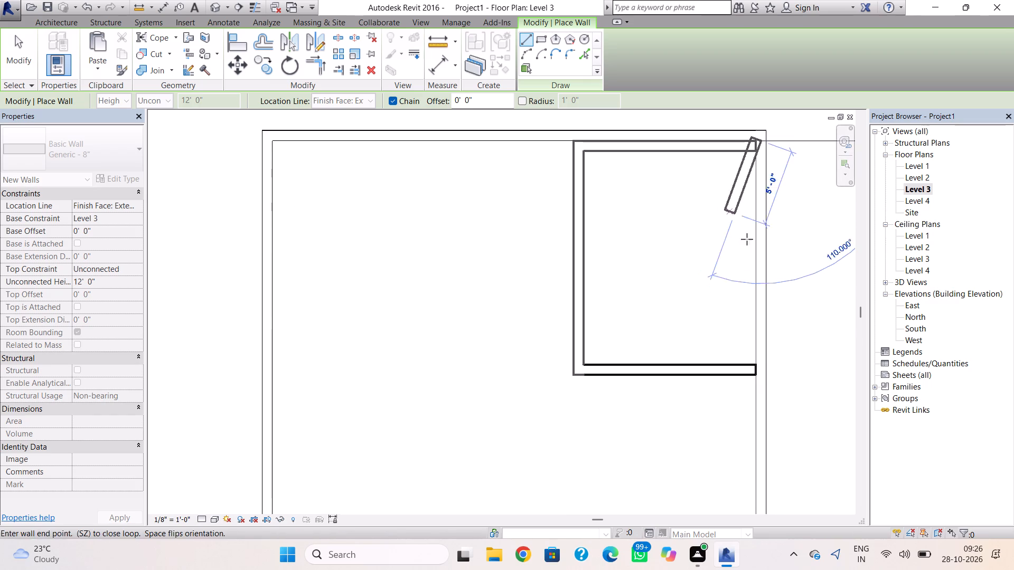
key(Escape)
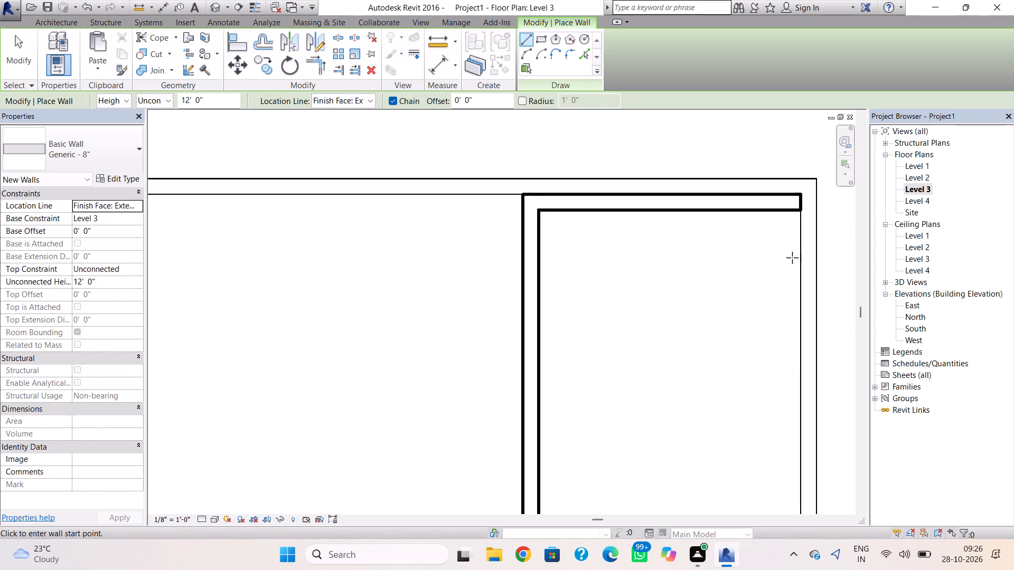
Close the corner room with a 12' high Generic - 8" east wall along the east parapet's inner face, between its north and south walls.
scroll(793, 257, down, 1)
middle_drag(793, 257, 736, 203)
drag(745, 163, 745, 170)
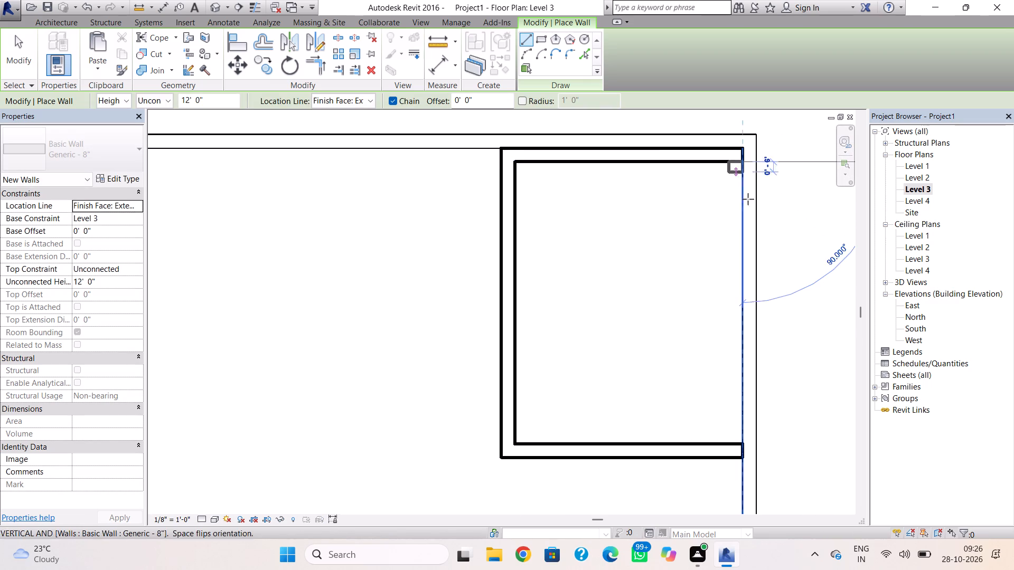
click(744, 439)
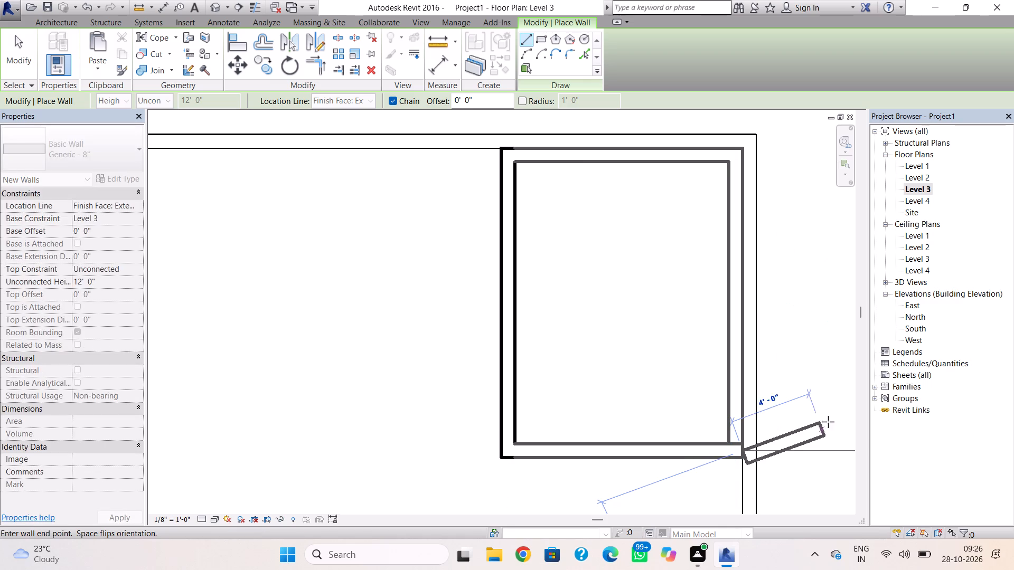
key(Escape)
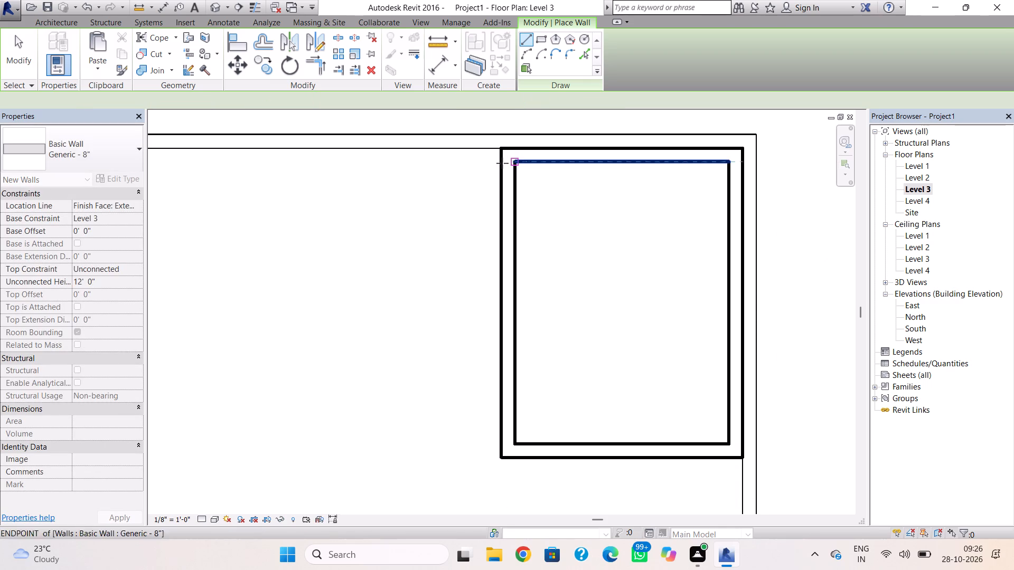
click(213, 8)
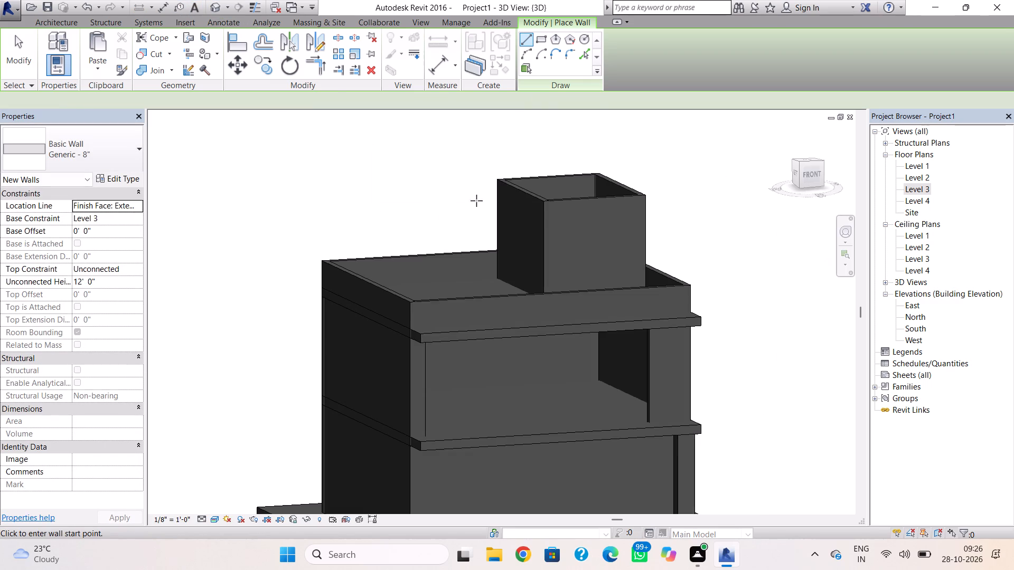
shift+right_drag(553, 217, 512, 237)
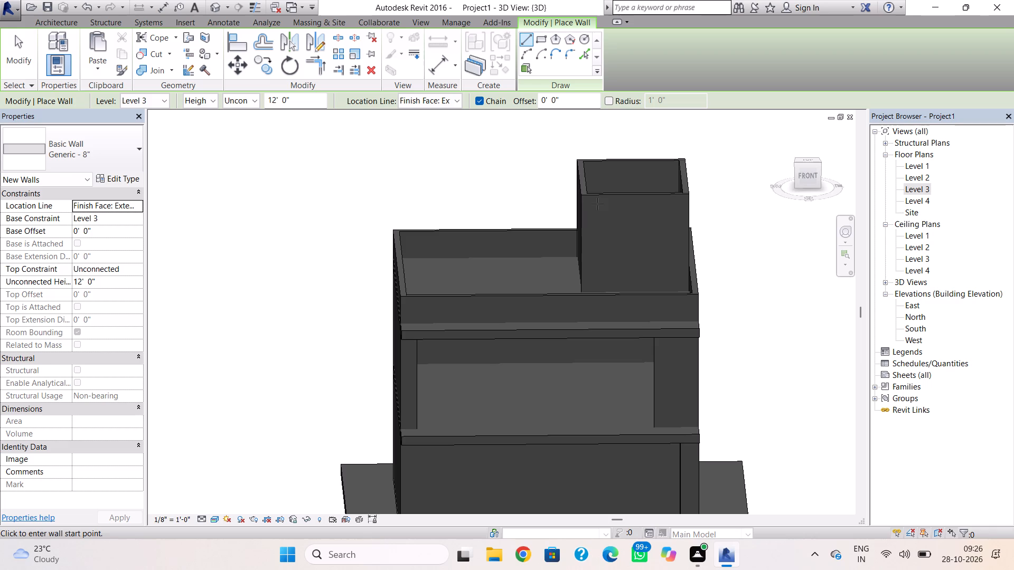
Create a flat Generic - 12" footprint roof based on Level 3, with a 15' 2" long rectangular boundary along the corner room's outer wall faces.
click(911, 186)
click(912, 186)
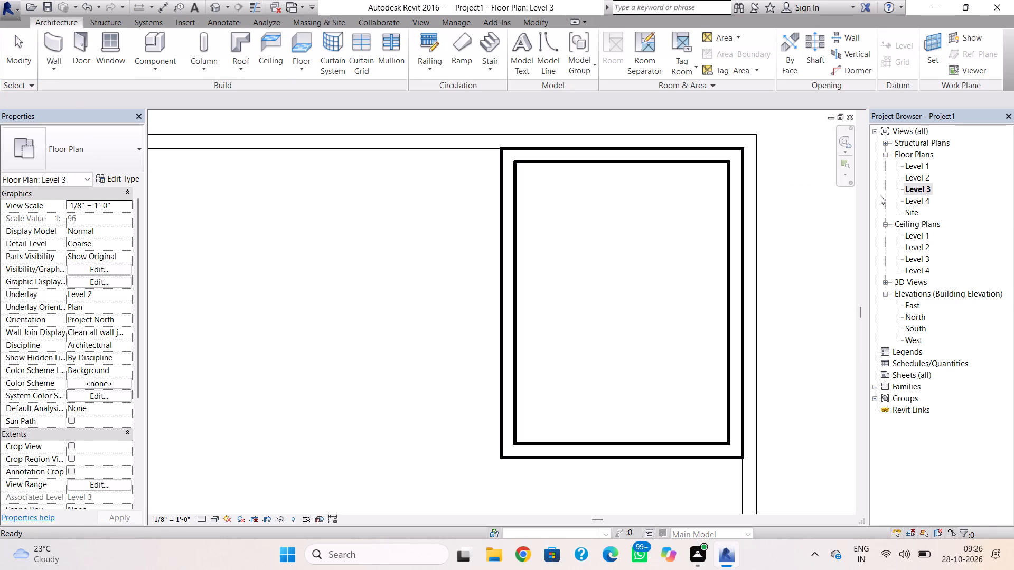
click(237, 41)
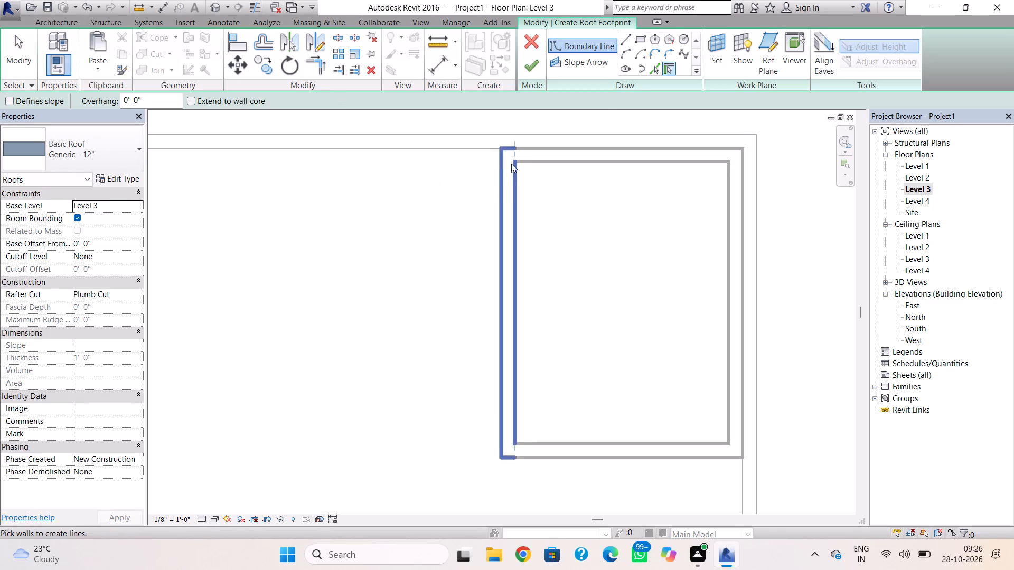
click(636, 40)
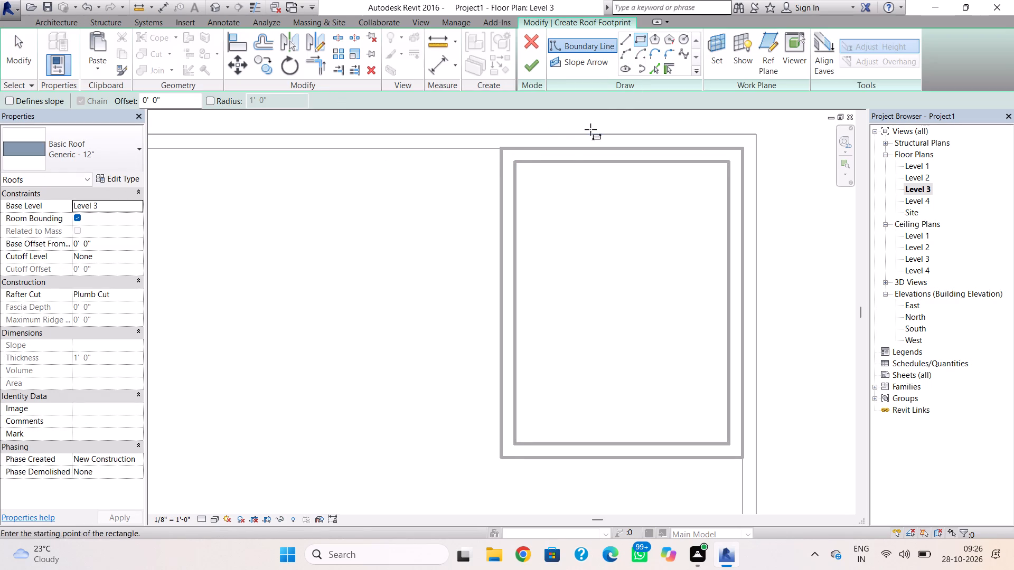
scroll(500, 158, up, 4)
click(502, 139)
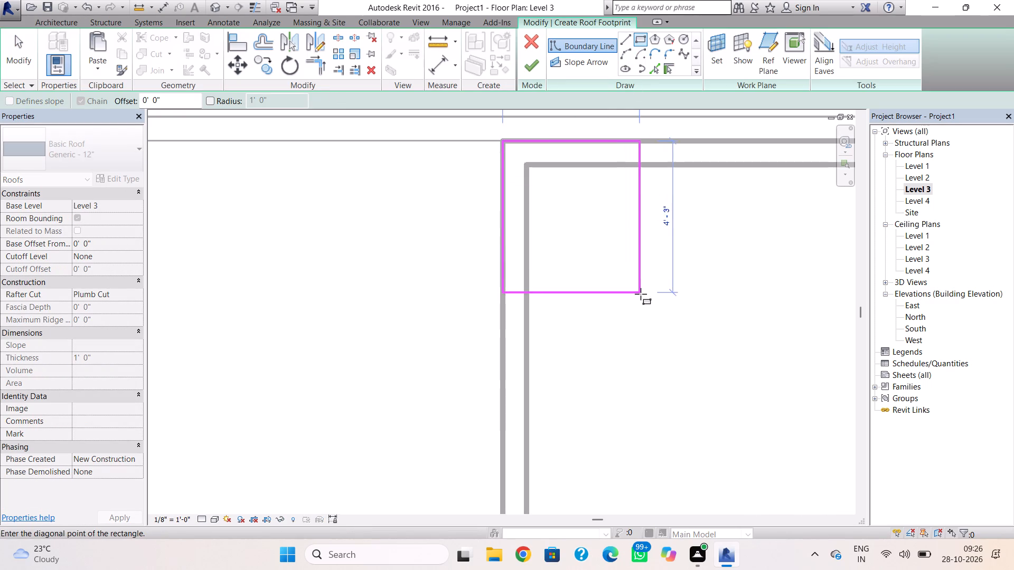
scroll(642, 294, down, 2)
middle_drag(624, 260, 572, 187)
scroll(732, 368, down, 3)
middle_drag(721, 338, 675, 254)
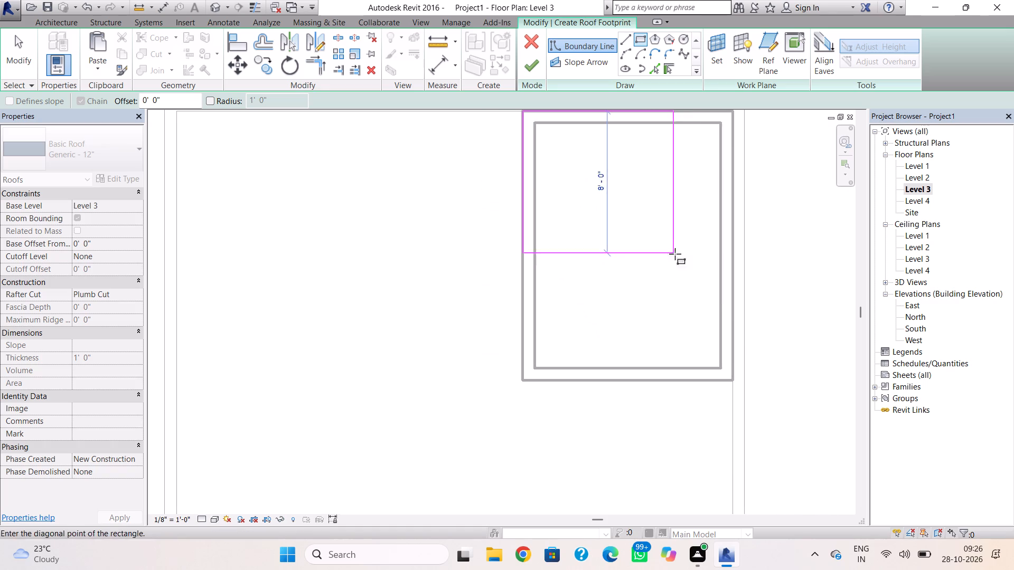
click(734, 381)
click(531, 69)
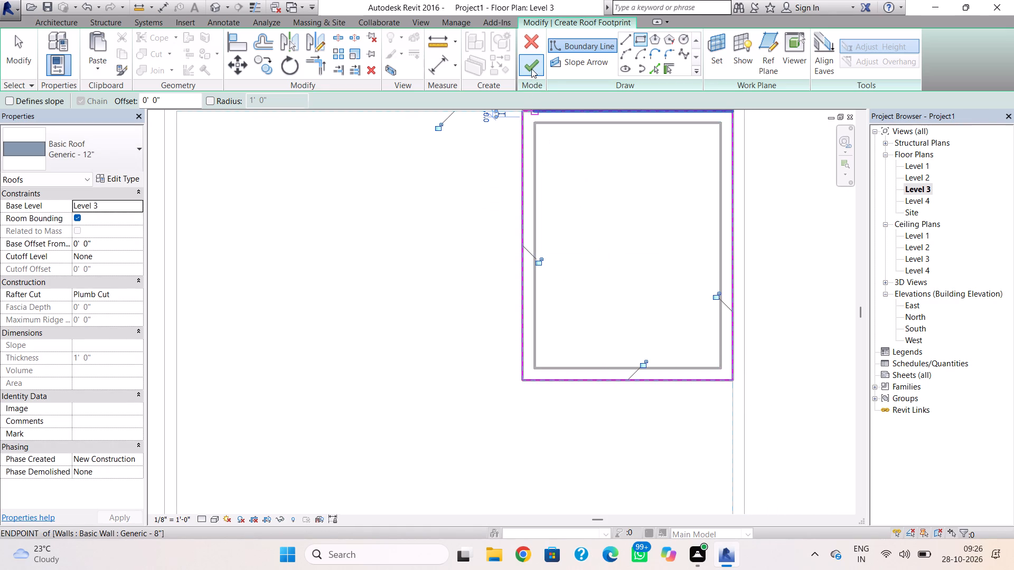
click(529, 282)
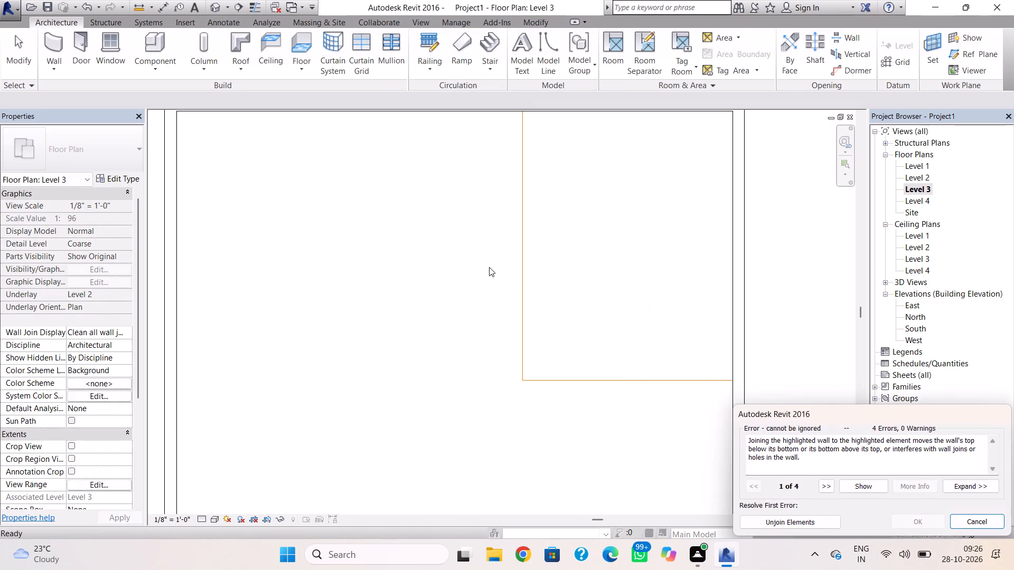
click(968, 528)
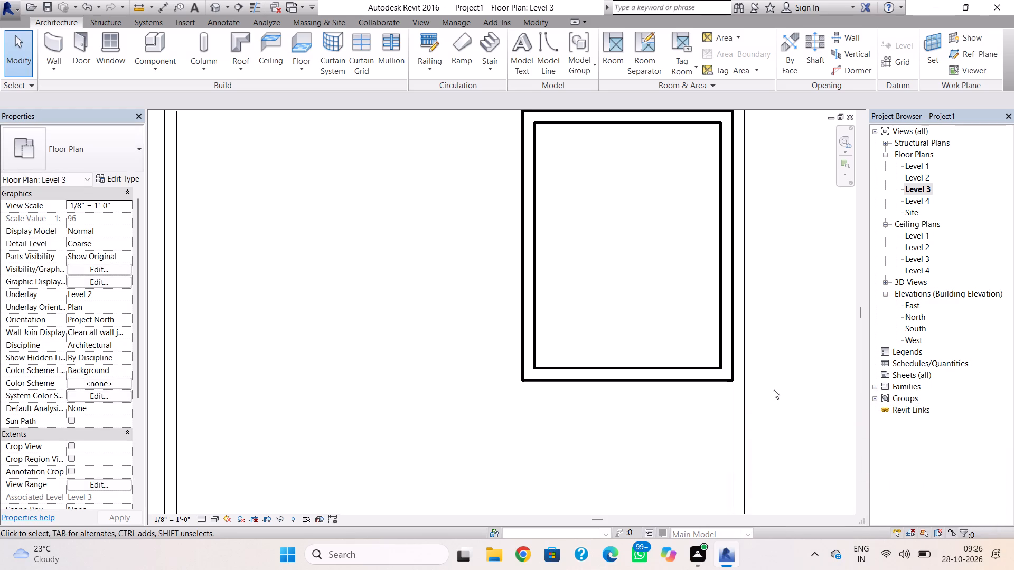
Set the corner room roof's base offset from Level 3 to 12'.
click(219, 8)
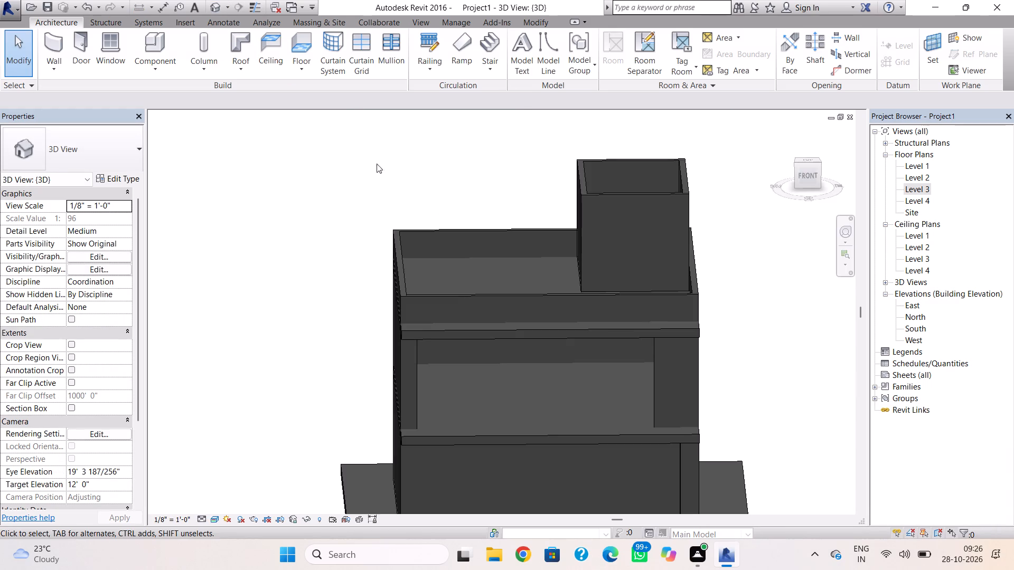
shift+right_drag(532, 273, 548, 297)
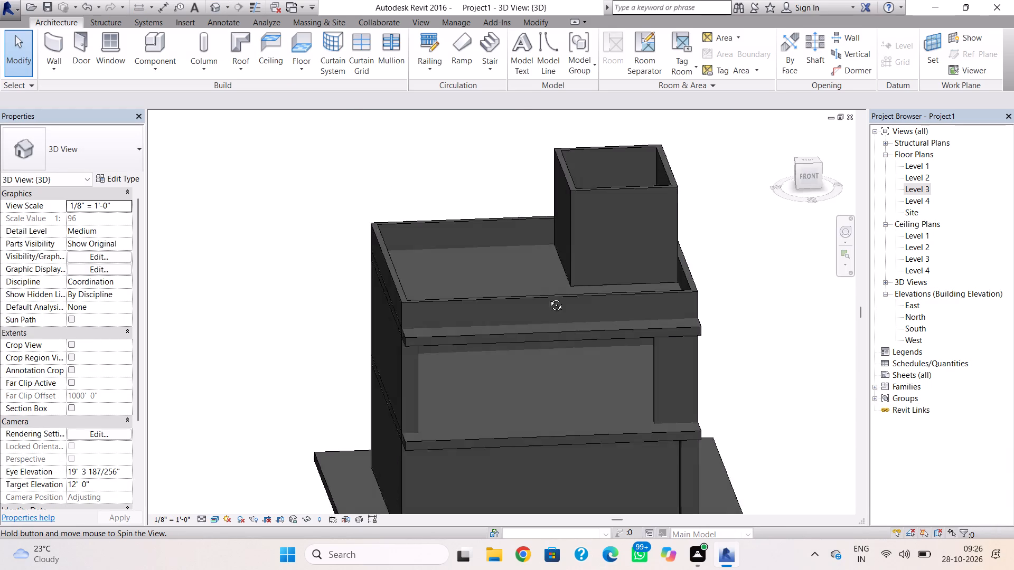
shift+right_drag(548, 297, 528, 422)
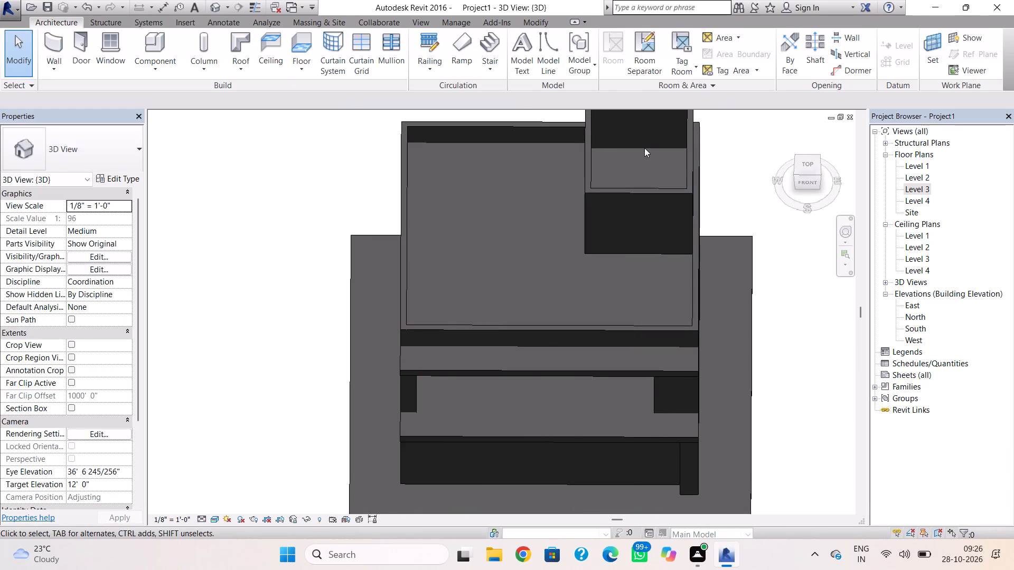
click(644, 149)
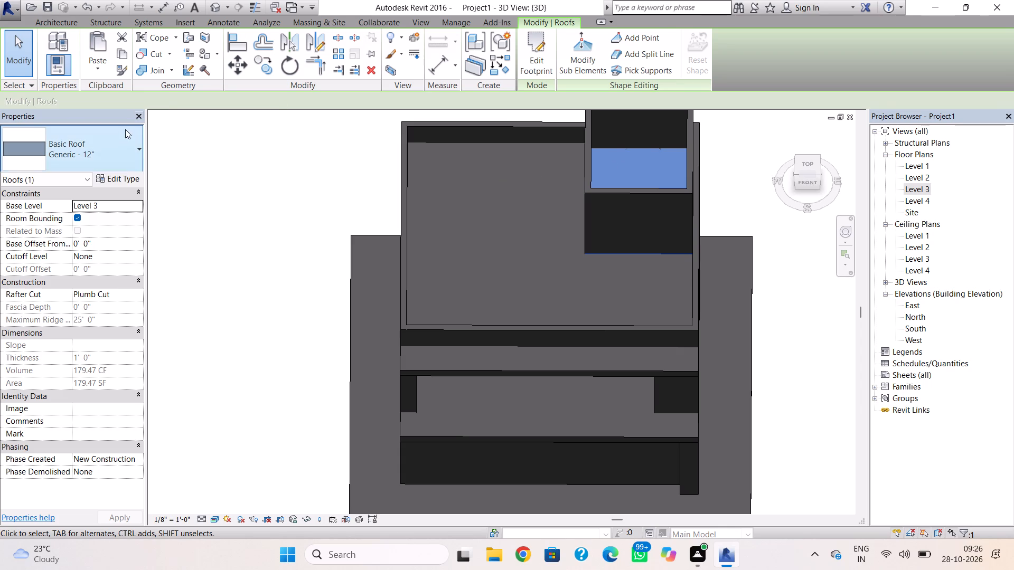
click(108, 240)
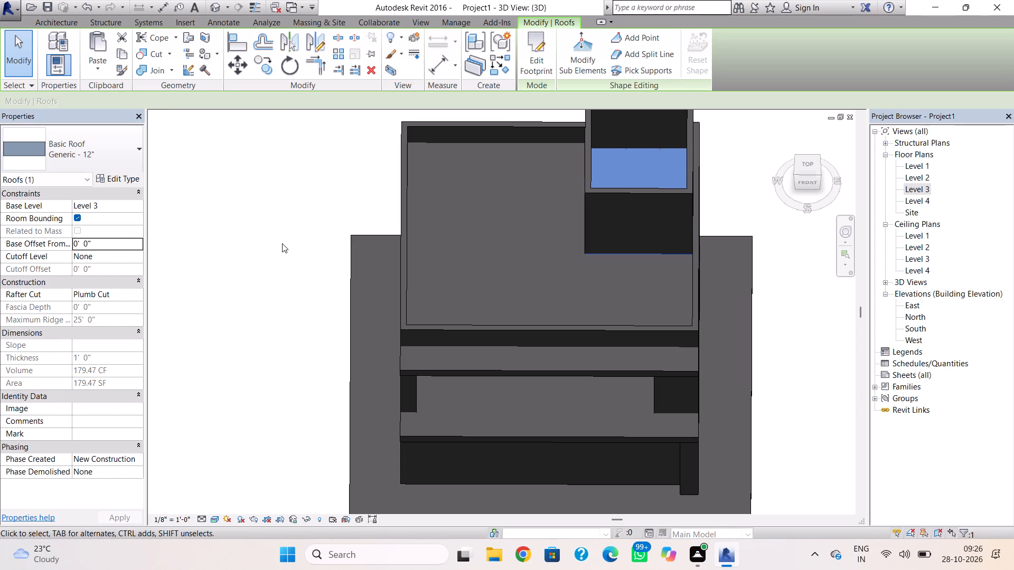
click(107, 240)
key(1)
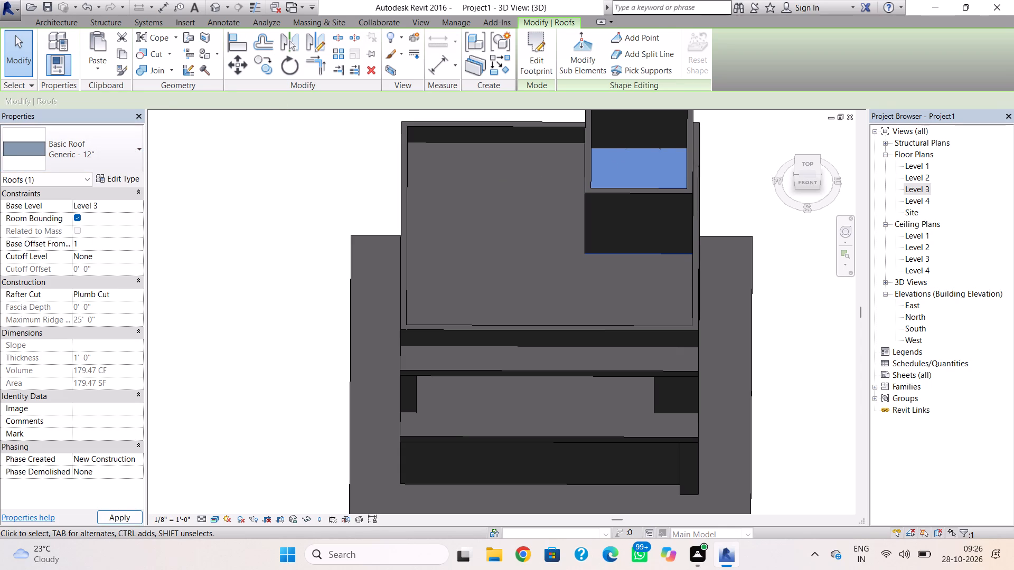
text(2')
key(Return)
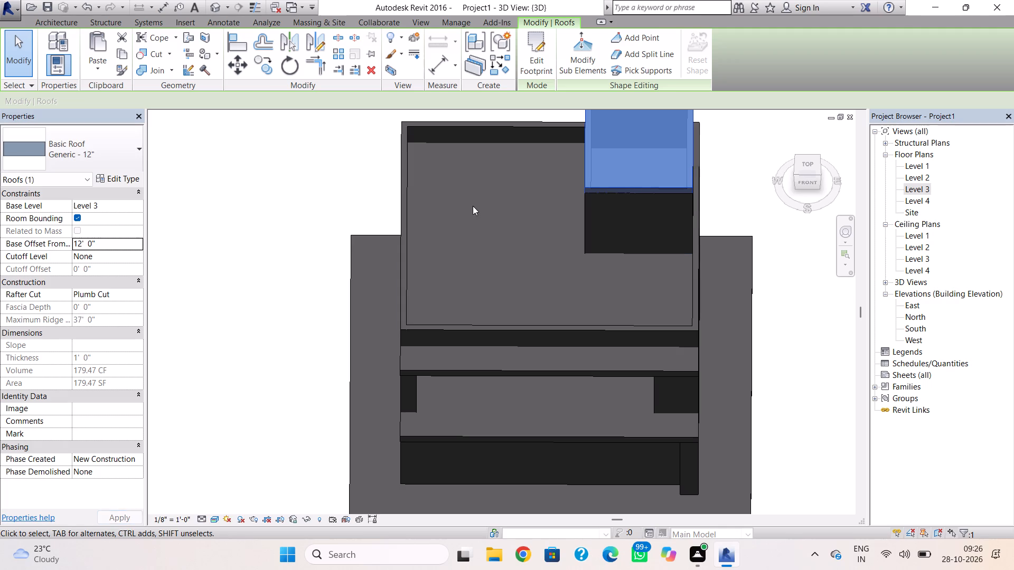
key(Escape)
Edit the corner room roof's footprint in the Level 3 plan and move its west boundary line in to the west wall's inner face.
shift+right_drag(534, 185, 627, 96)
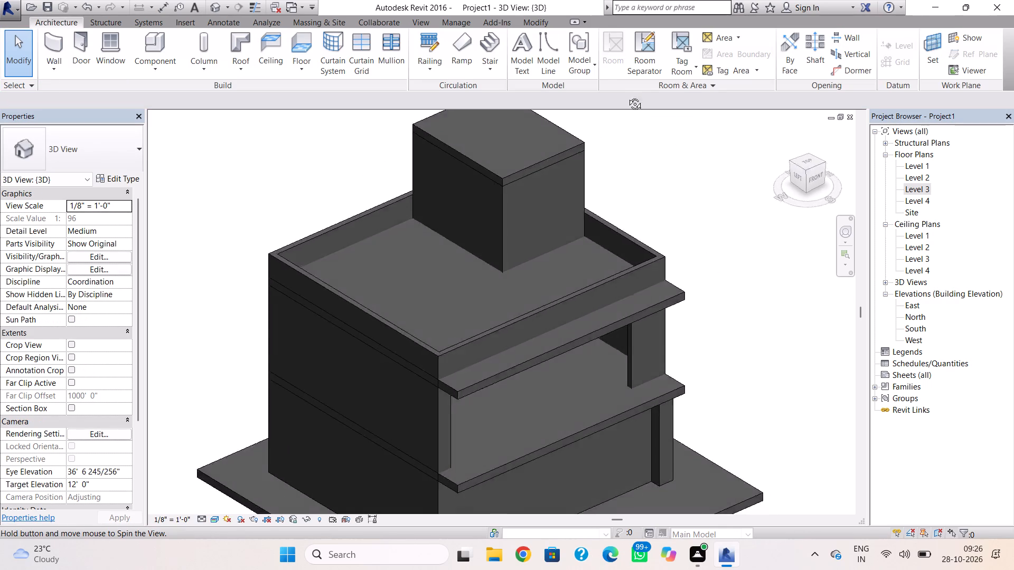
shift+right_drag(627, 96, 547, 94)
shift+right_drag(584, 232, 570, 137)
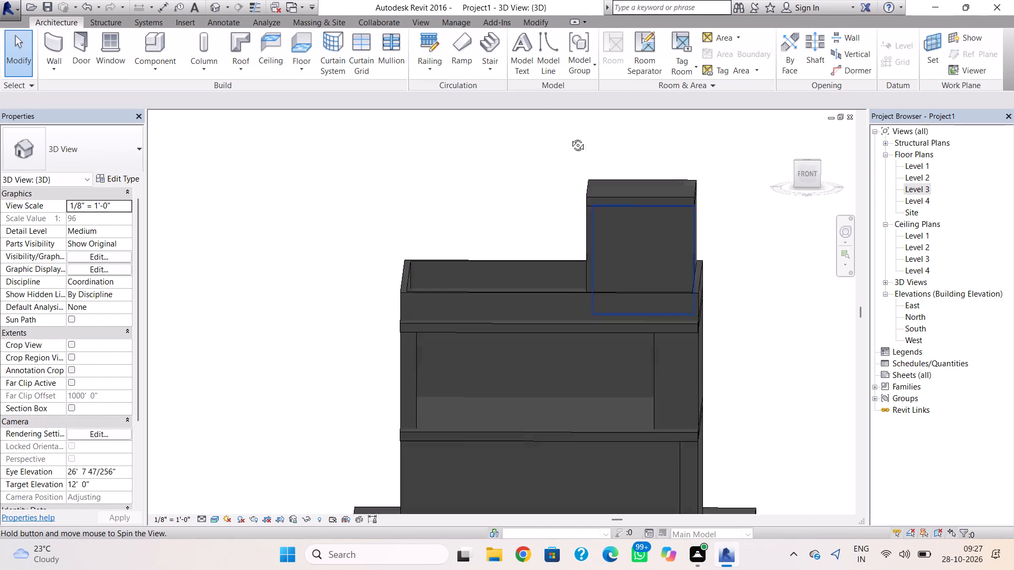
shift+right_drag(570, 137, 605, 143)
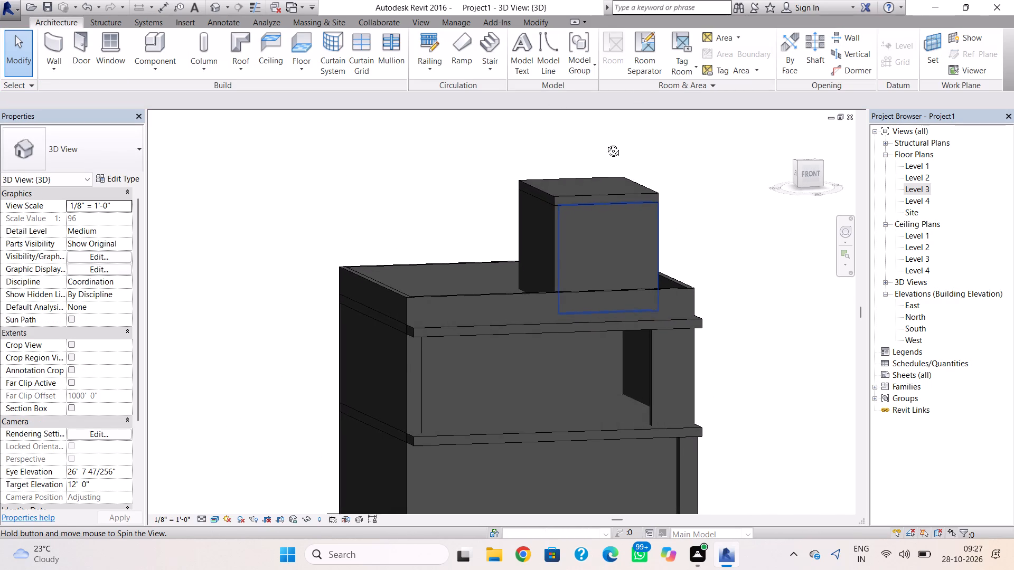
shift+right_drag(605, 143, 605, 146)
double_click(635, 194)
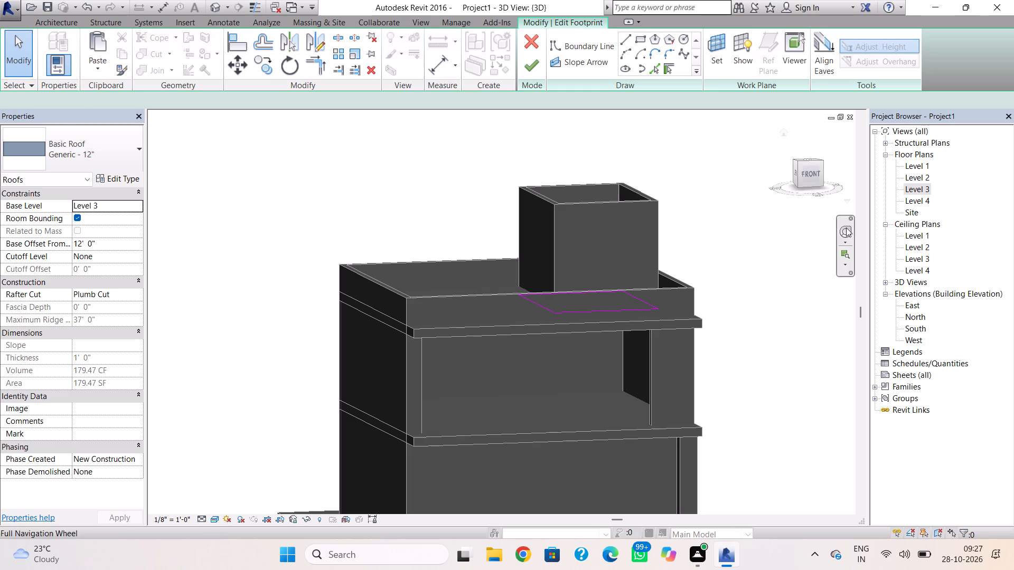
double_click(917, 192)
scroll(640, 255, down, 1)
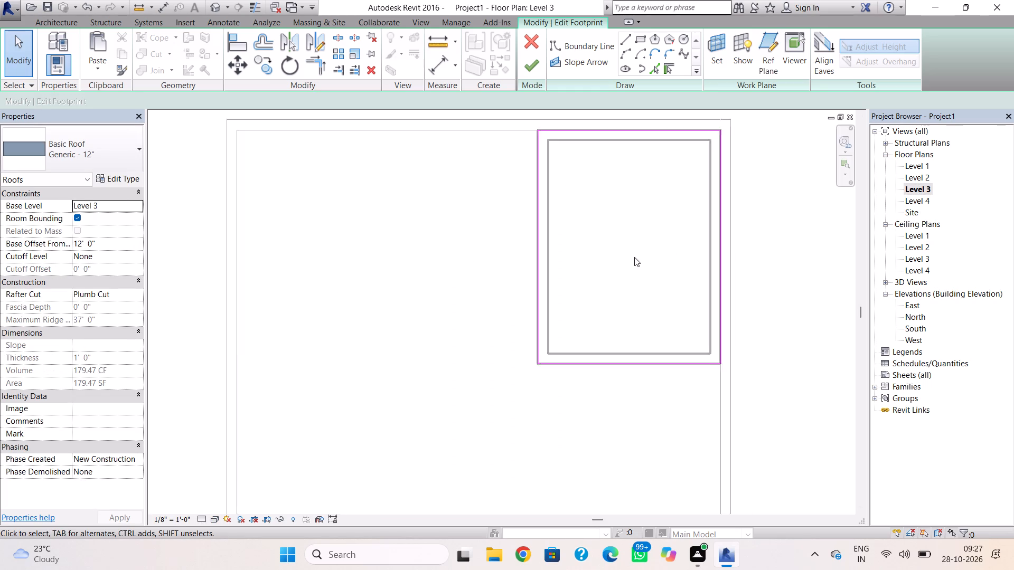
scroll(634, 257, down, 4)
scroll(603, 256, up, 4)
click(561, 264)
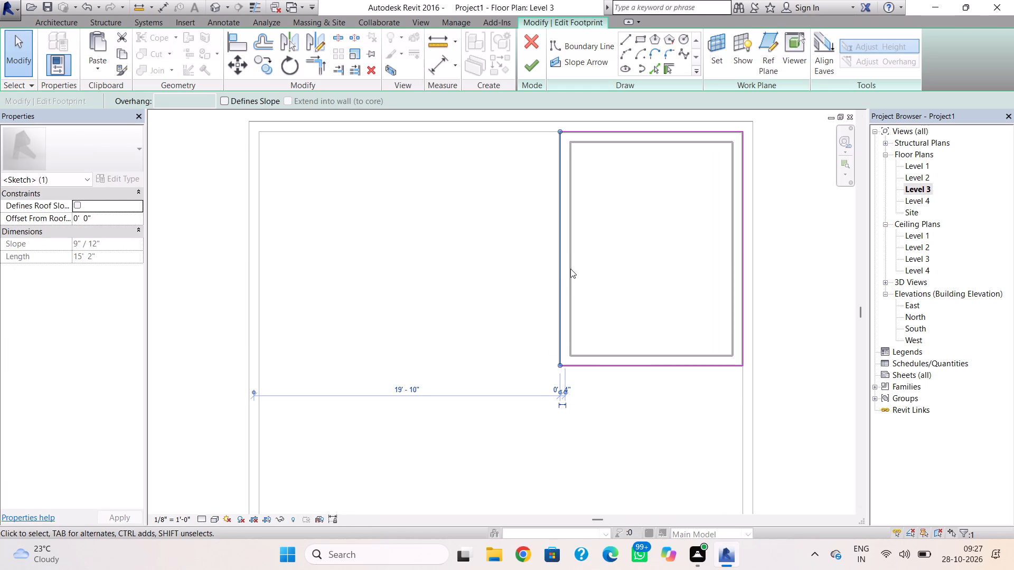
key(Right)
key(Right)
key(Right)
key(Right)
scroll(574, 277, up, 5)
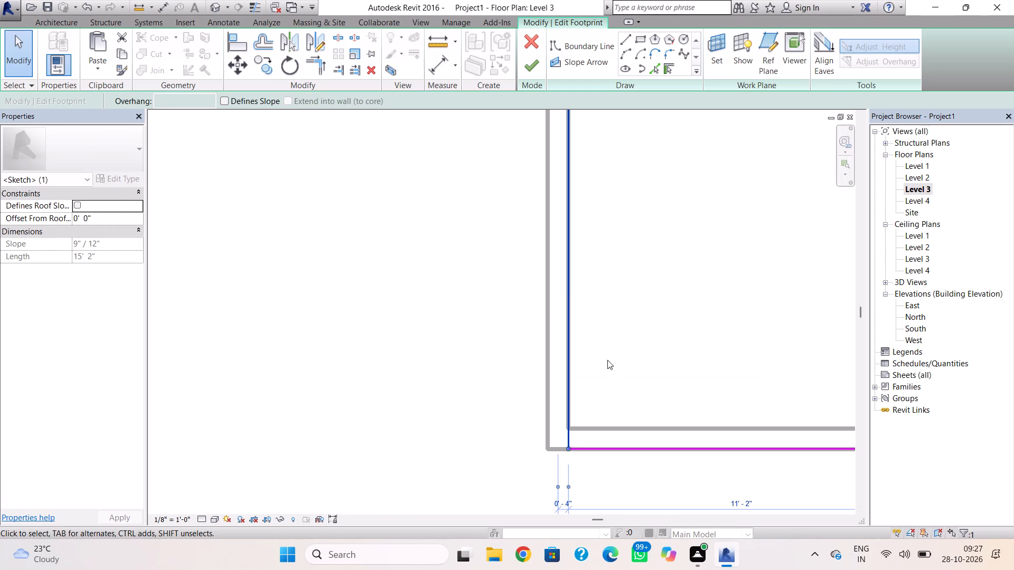
Move the corner room roof's south boundary line in to the south wall's inner face and nudge the west line slightly inward.
scroll(635, 410, down, 3)
middle_drag(607, 378, 575, 322)
scroll(600, 362, up, 1)
click(640, 386)
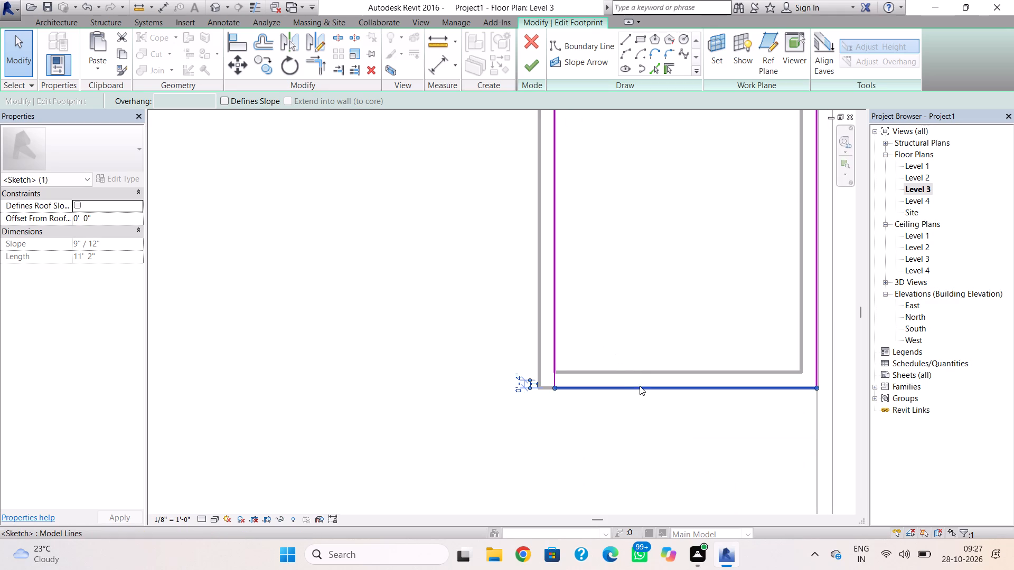
key(Up)
key(Up)
key(Up)
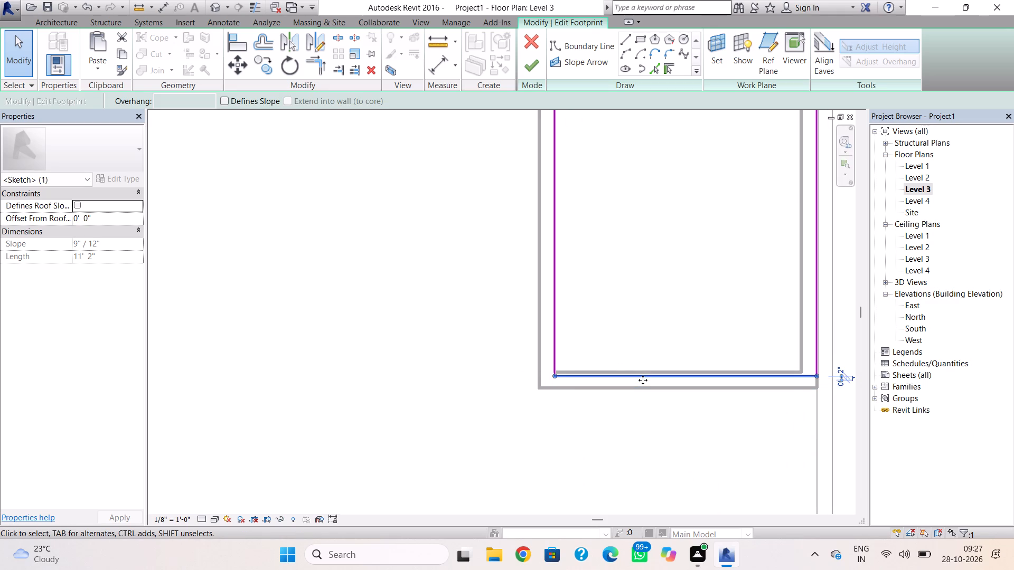
key(Up)
scroll(640, 359, up, 5)
key(Up)
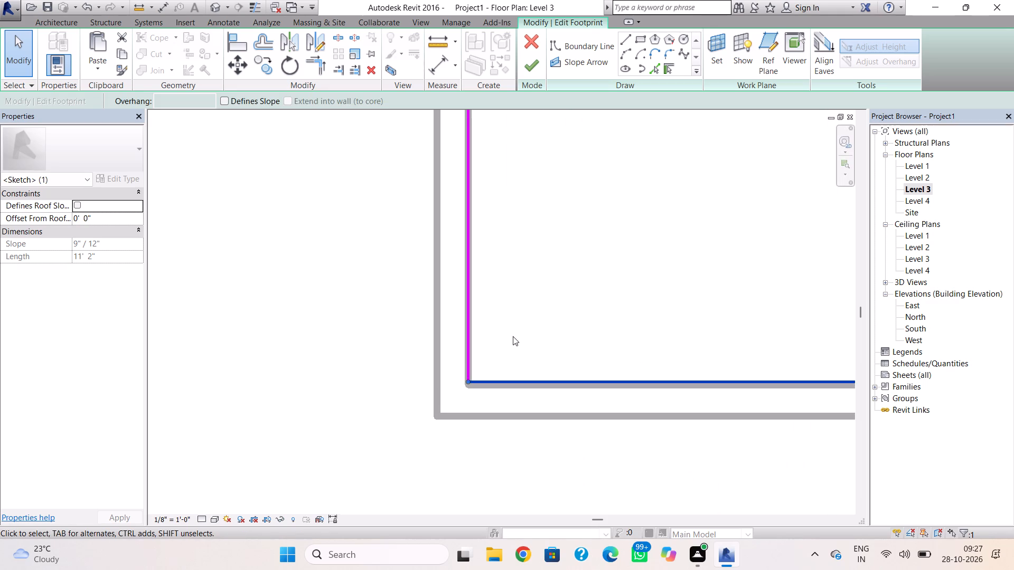
click(467, 347)
key(Right)
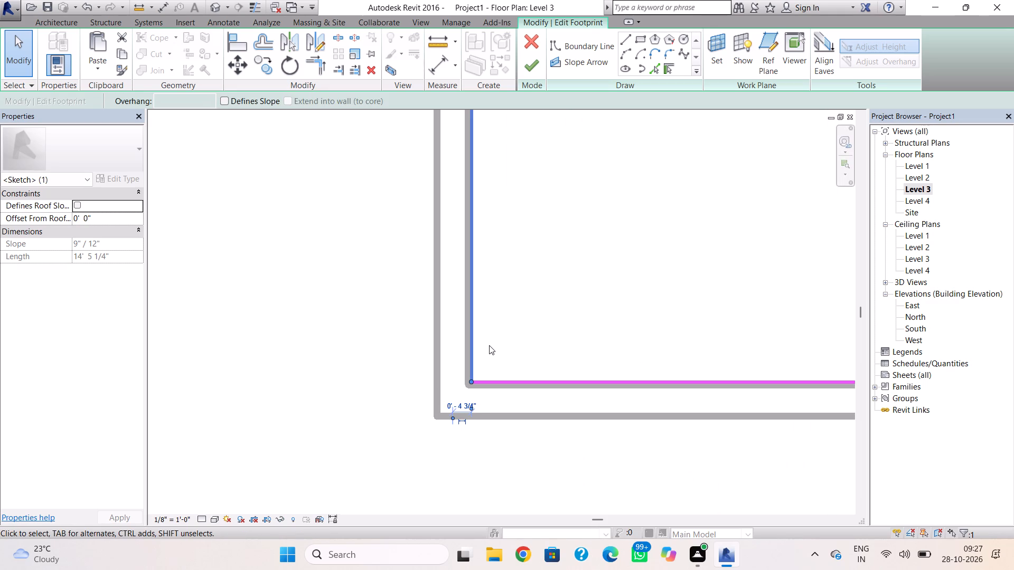
Move the roof's east boundary line in to the east wall's inner face.
scroll(577, 320, down, 2)
middle_drag(577, 320, 438, 312)
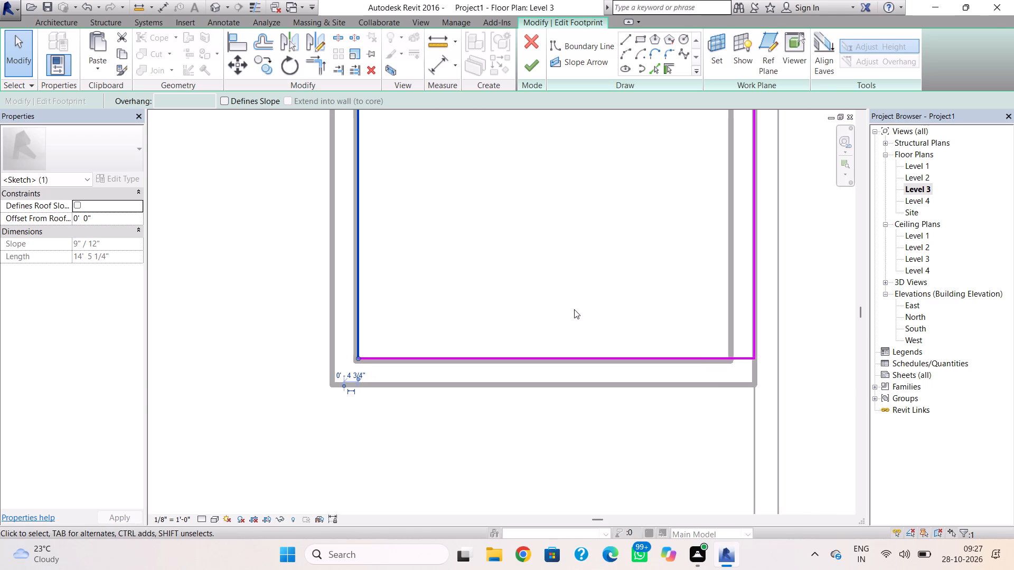
click(757, 207)
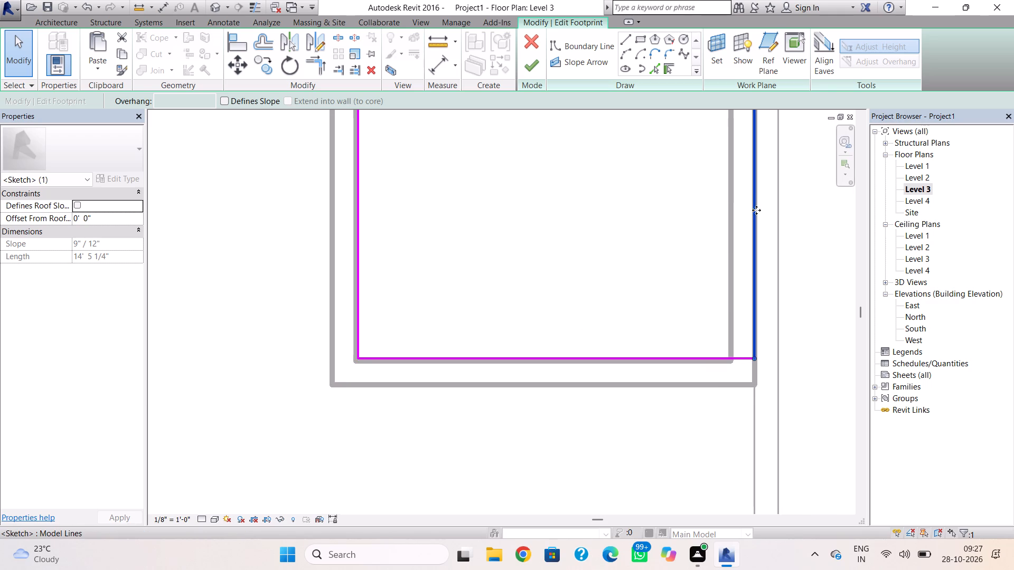
key(Left)
key(Left)
key(Left)
key(Left)
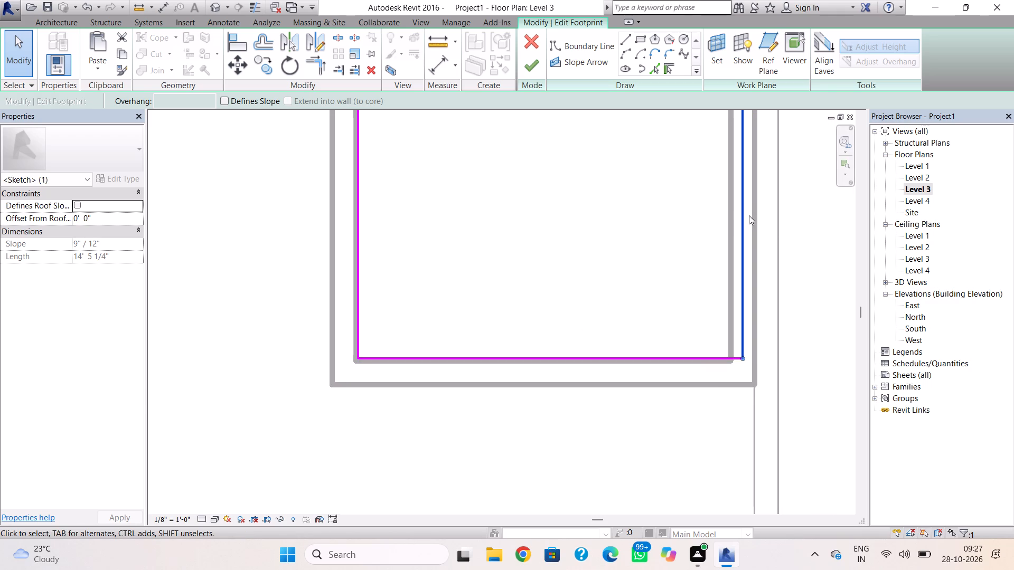
key(Left)
key(Left)
key(Left)
key(Left)
key(Left)
Move the roof's north boundary line in to the north wall's inner face.
middle_drag(668, 221, 649, 391)
scroll(666, 232, down, 1)
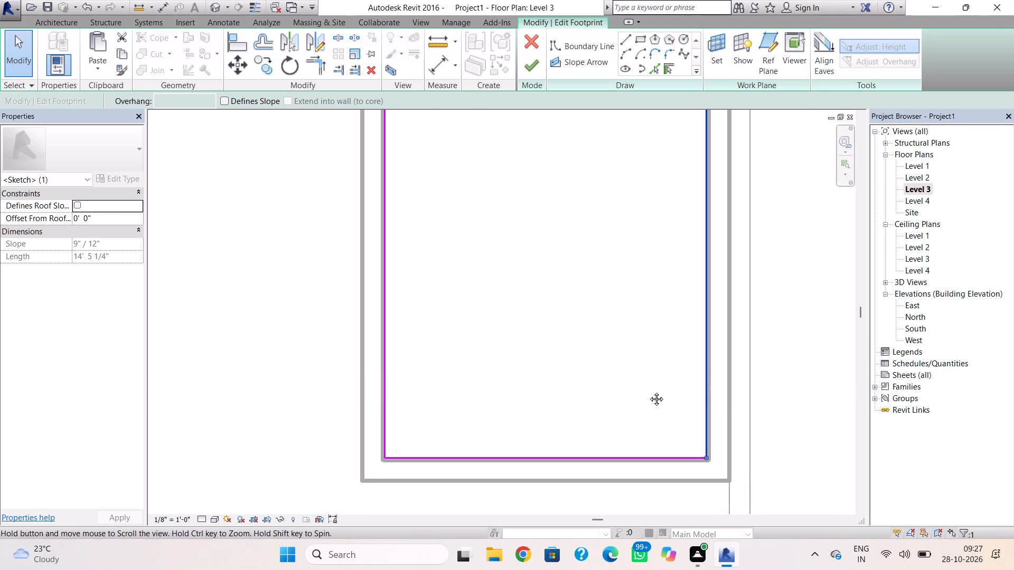
middle_drag(649, 391, 647, 407)
scroll(577, 239, down, 3)
middle_drag(576, 234, 575, 297)
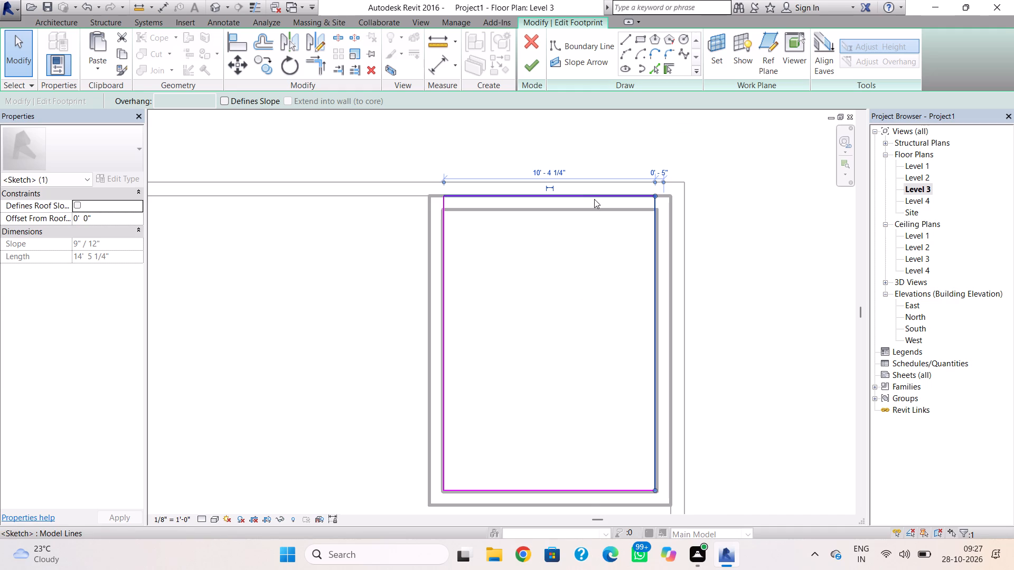
click(594, 199)
key(Down)
key(Down)
key(Down)
key(Down)
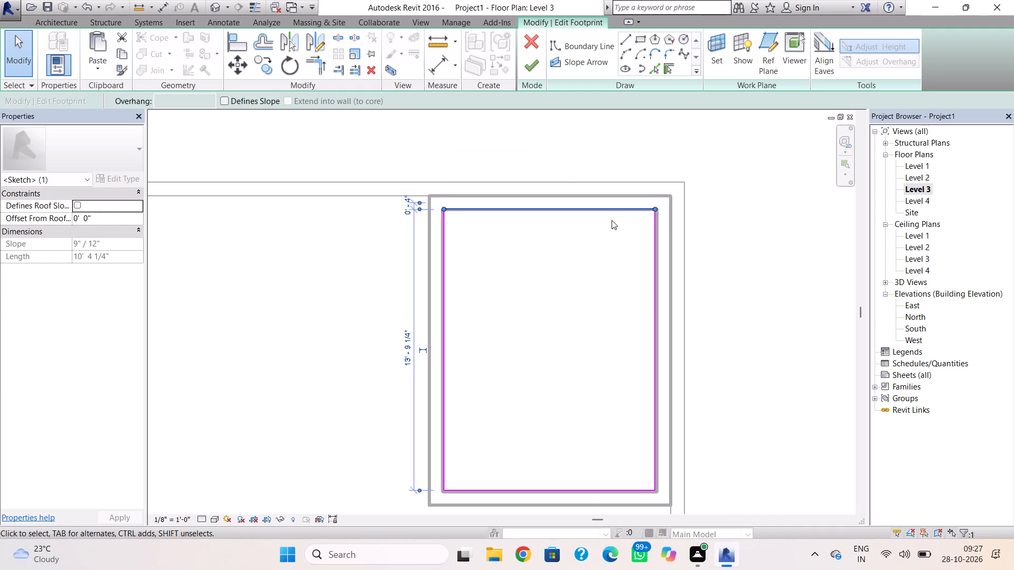
key(Down)
scroll(608, 217, up, 7)
key(Up)
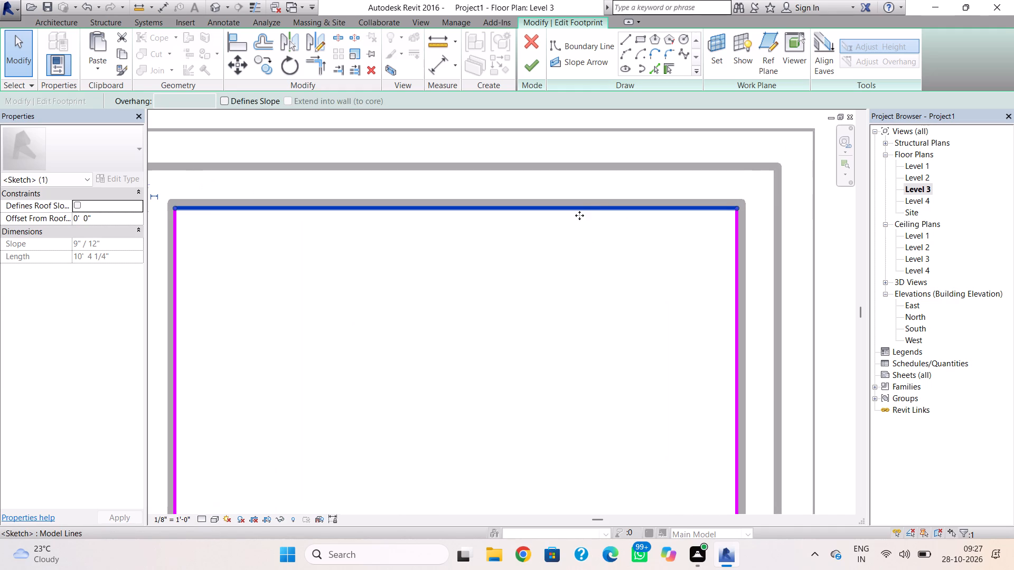
Check the inset boundary lines on all sides and finish the corner room roof's footprint edit.
scroll(268, 286, down, 5)
middle_drag(245, 299, 288, 201)
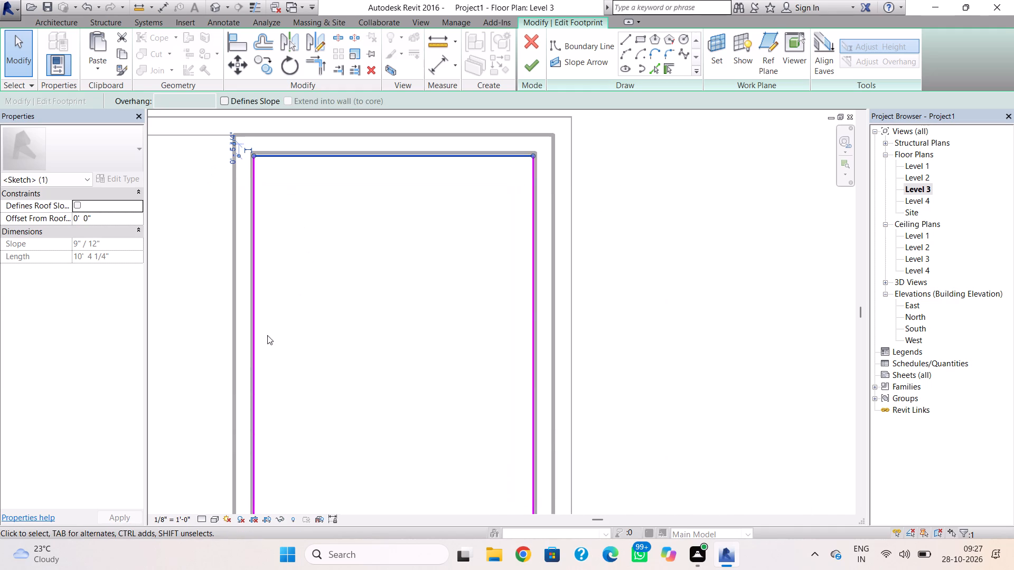
click(253, 354)
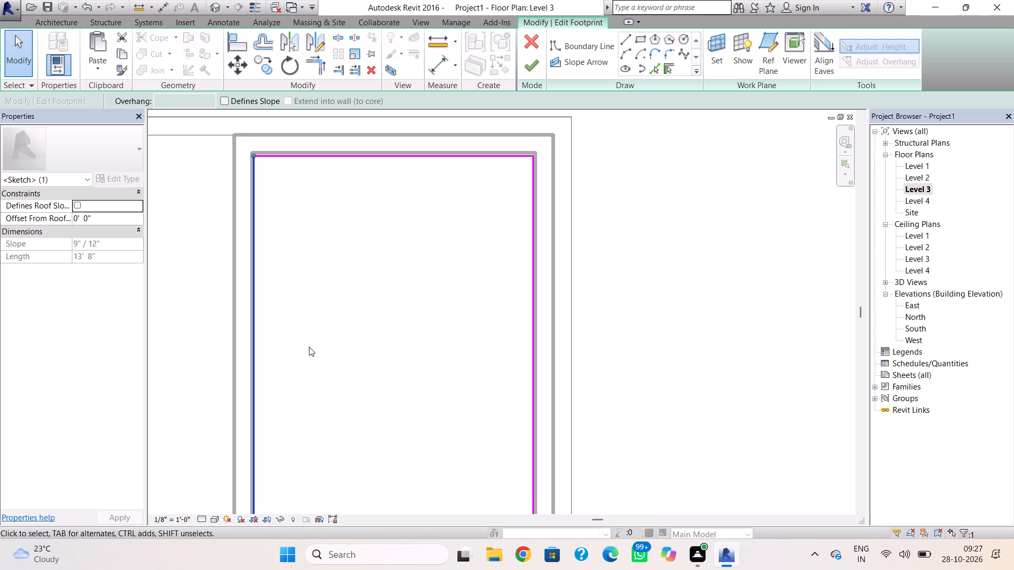
scroll(414, 302, down, 2)
middle_drag(407, 293, 400, 255)
click(427, 157)
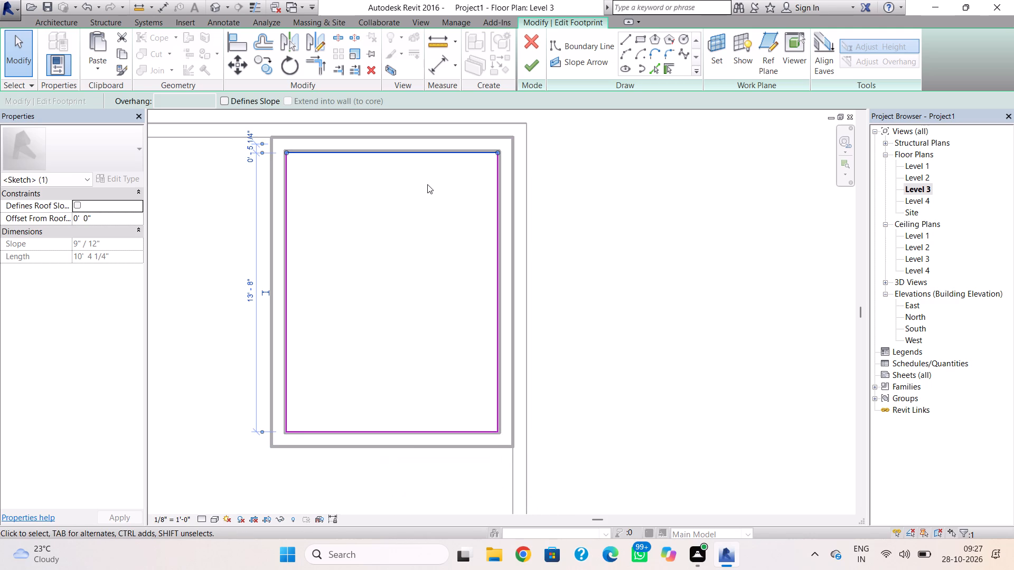
scroll(403, 246, down, 1)
middle_drag(403, 250, 408, 210)
click(410, 235)
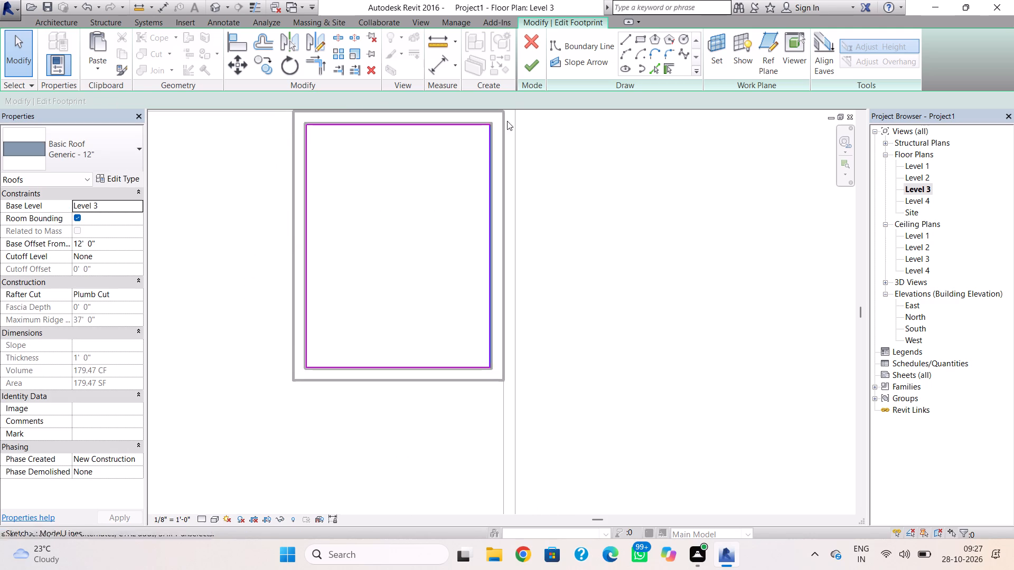
click(522, 68)
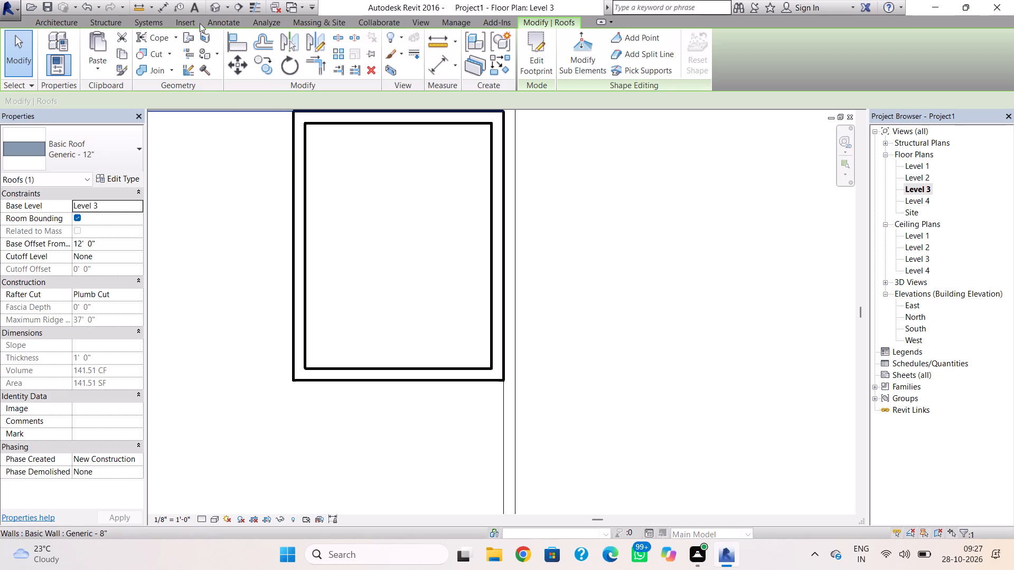
In the default 3D view, raise the corner room's south and west walls to 13', level with the roof's top face.
click(210, 4)
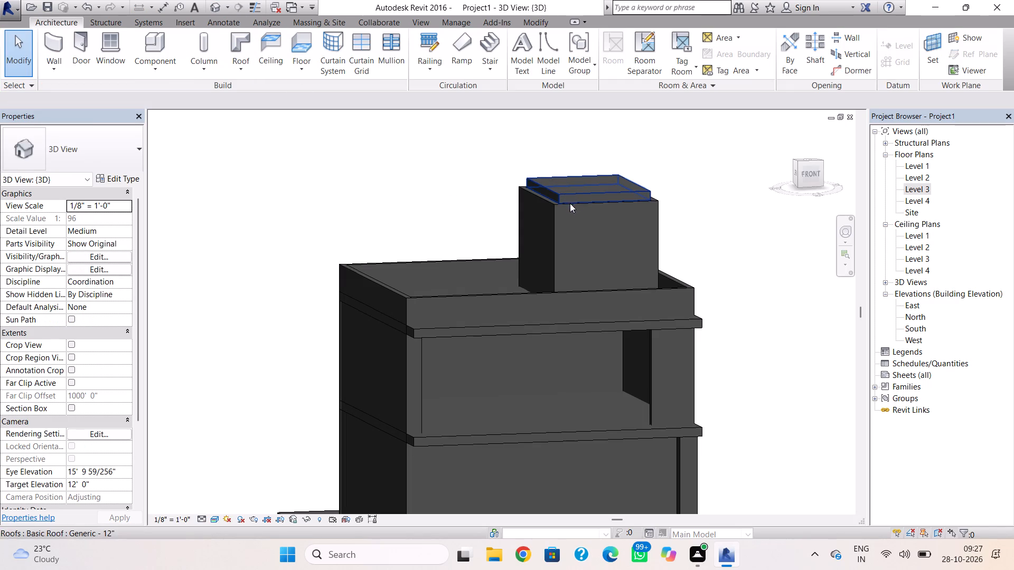
click(570, 205)
scroll(600, 202, up, 4)
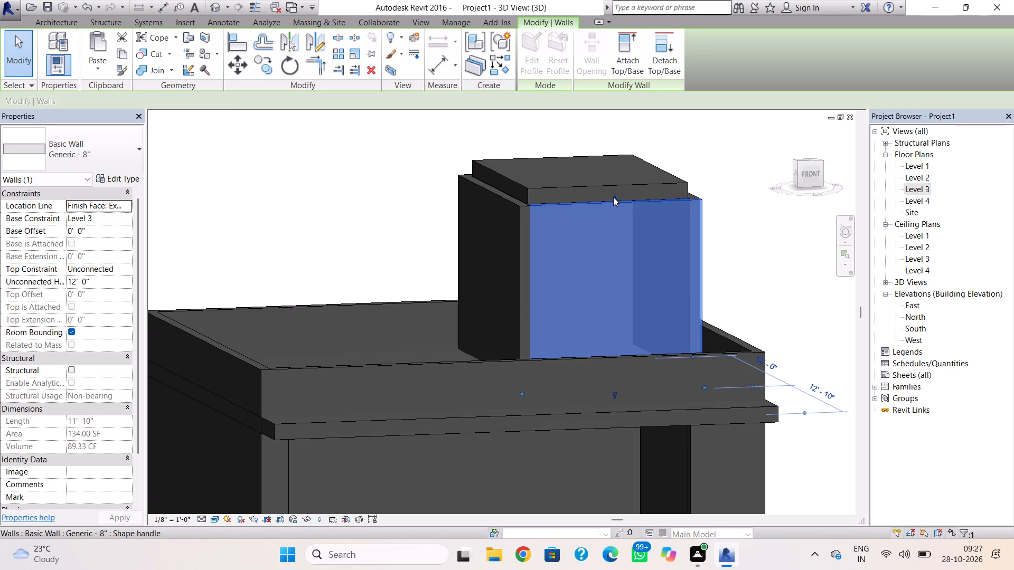
drag(613, 197, 613, 189)
shift+right_drag(461, 232, 512, 229)
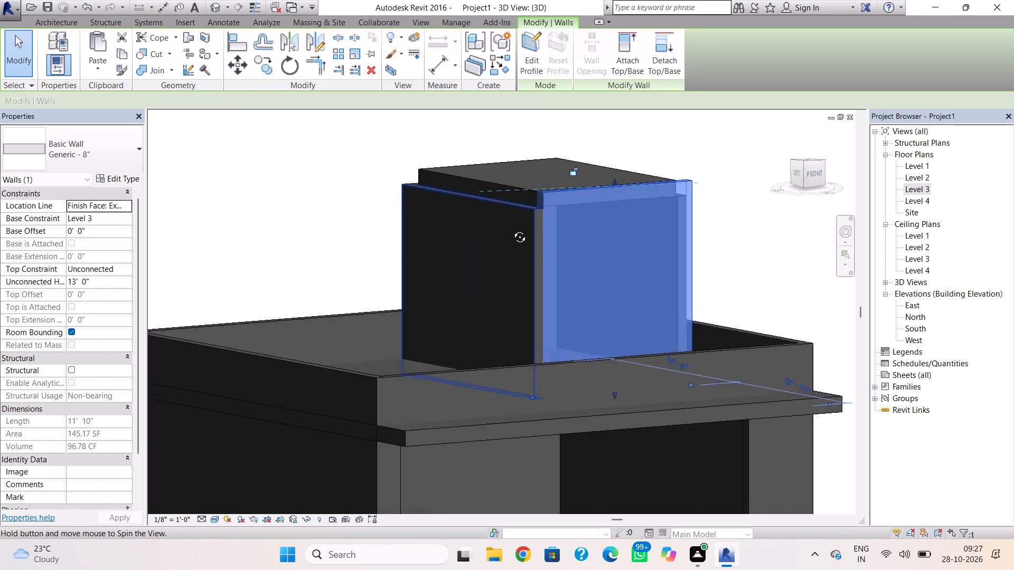
shift+right_drag(512, 229, 585, 227)
click(538, 213)
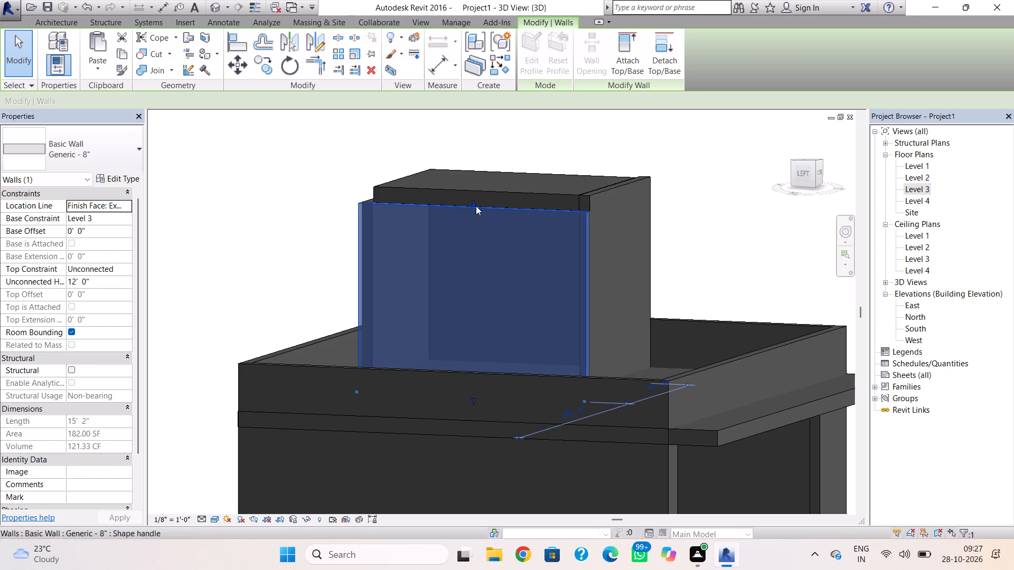
drag(476, 206, 482, 194)
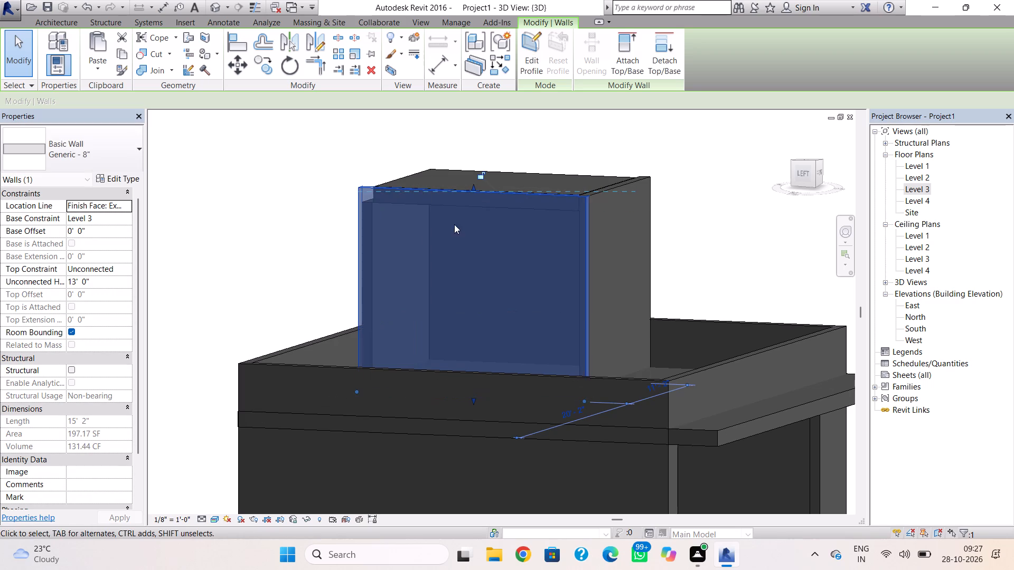
Raise the corner room's north and east walls to 13', level with the roof's top face.
shift+right_drag(430, 238, 652, 240)
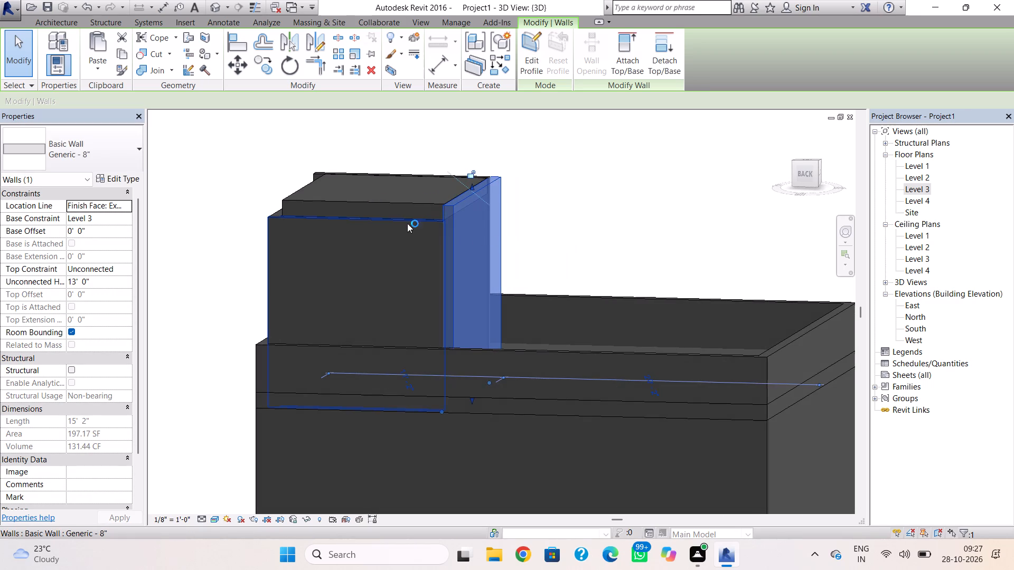
click(407, 223)
drag(356, 216, 358, 206)
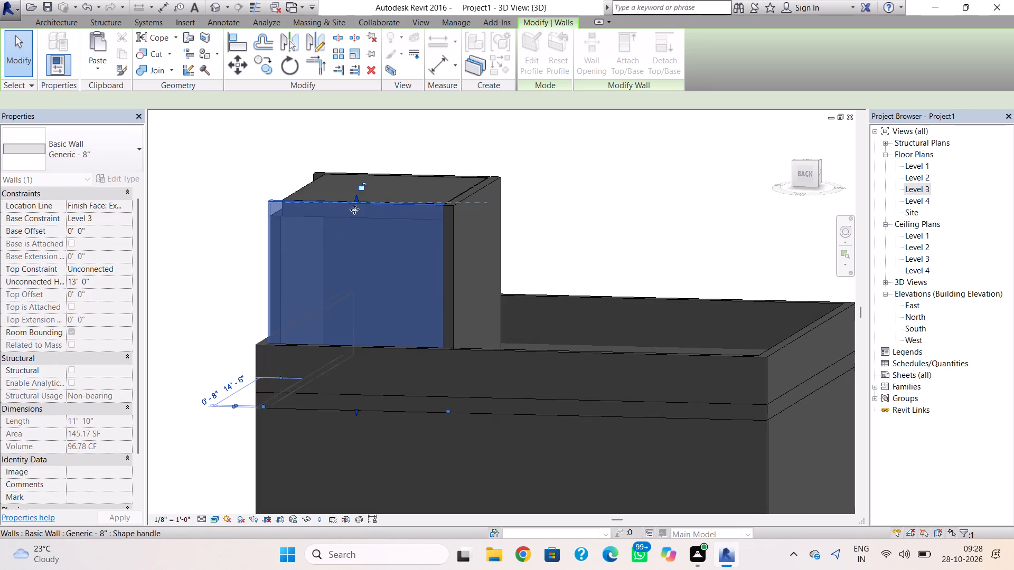
shift+right_drag(313, 242, 547, 227)
click(252, 227)
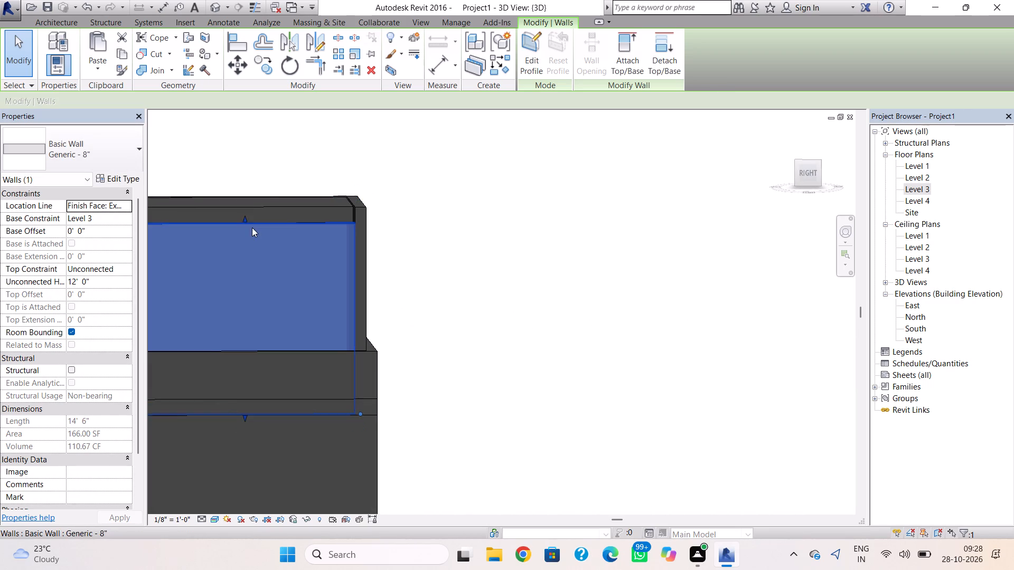
middle_drag(244, 226, 332, 236)
drag(331, 229, 333, 218)
right_click(542, 227)
key(Escape)
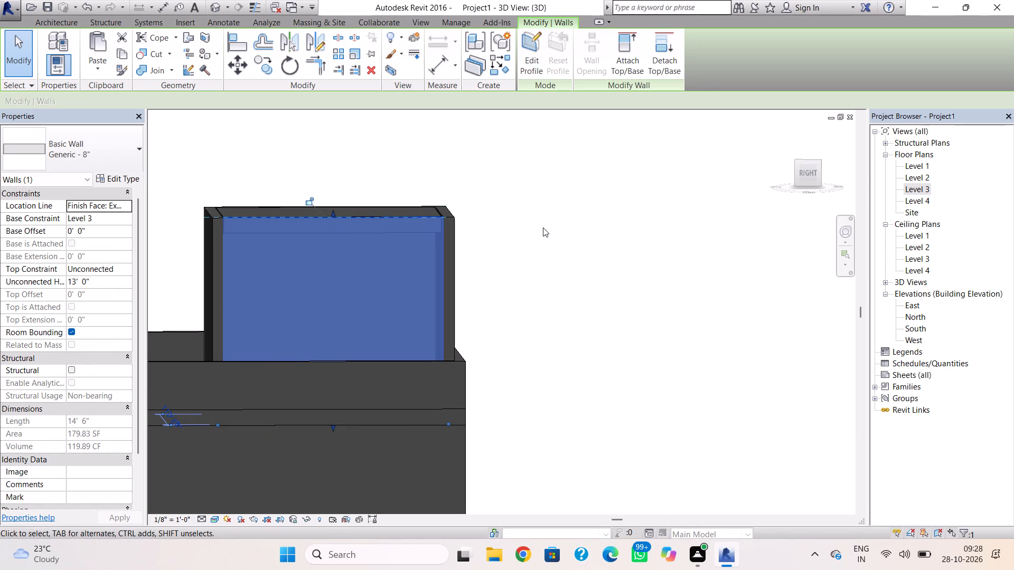
With the 3D view facing the building's front, start an in-place model in the Walls category, keeping the default name.
shift+right_drag(543, 227, 87, 226)
click(680, 245)
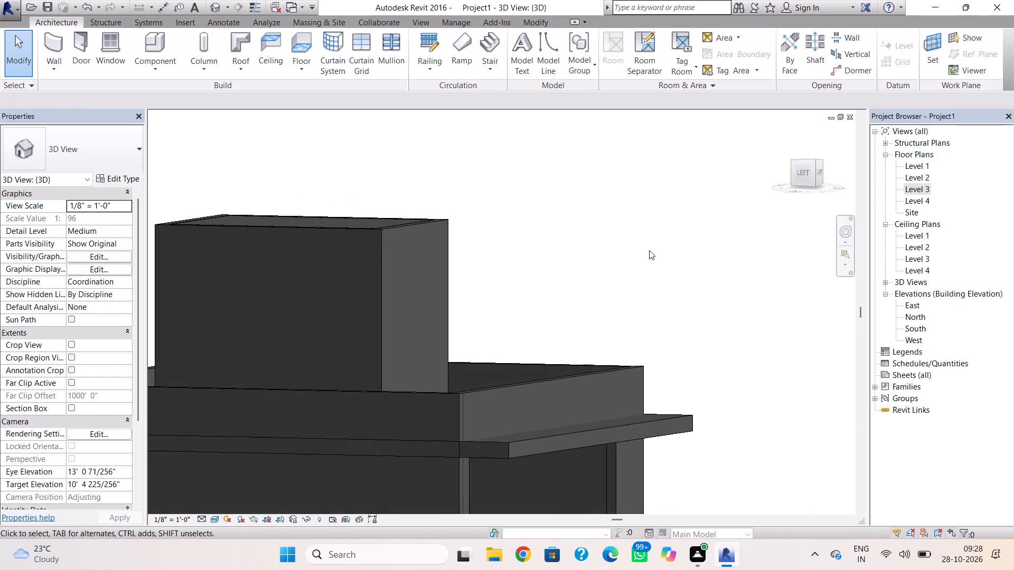
scroll(649, 250, down, 4)
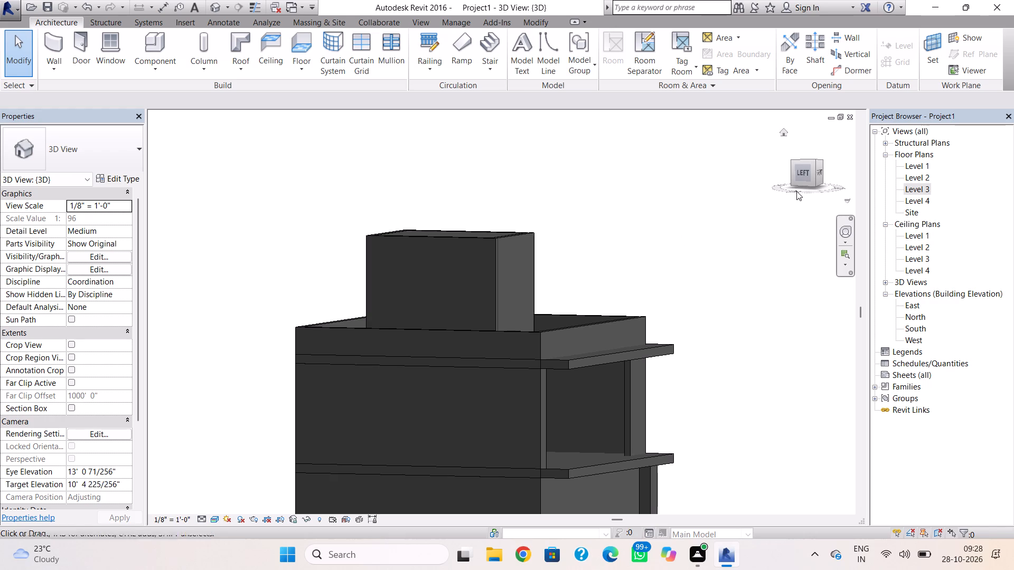
click(819, 173)
scroll(698, 256, up, 1)
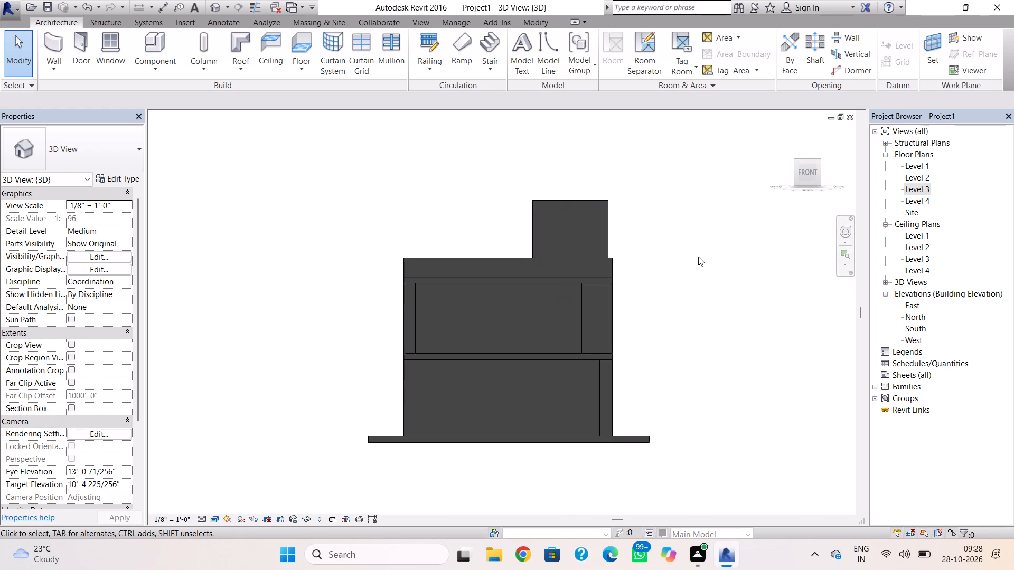
scroll(698, 256, up, 1)
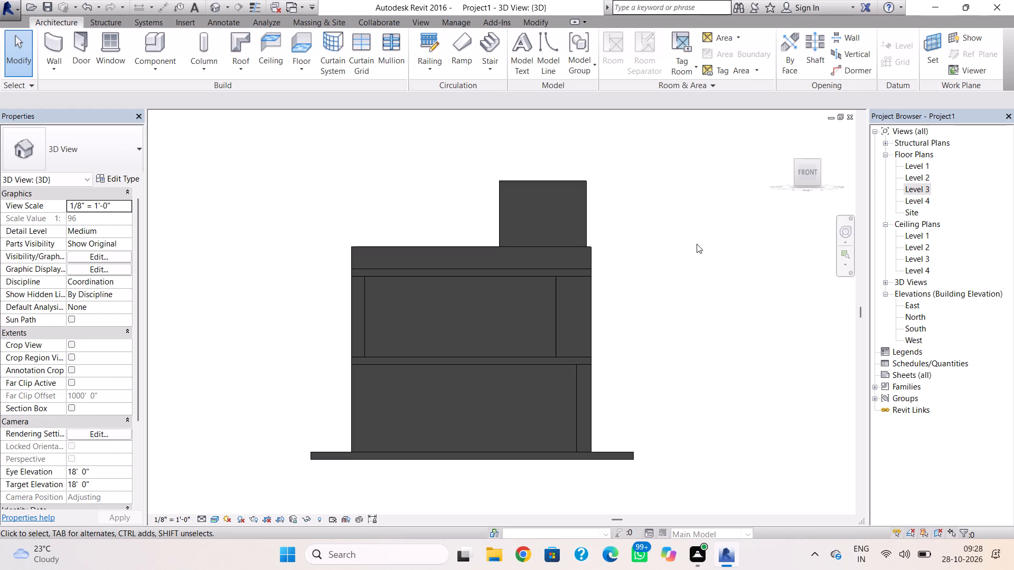
click(147, 66)
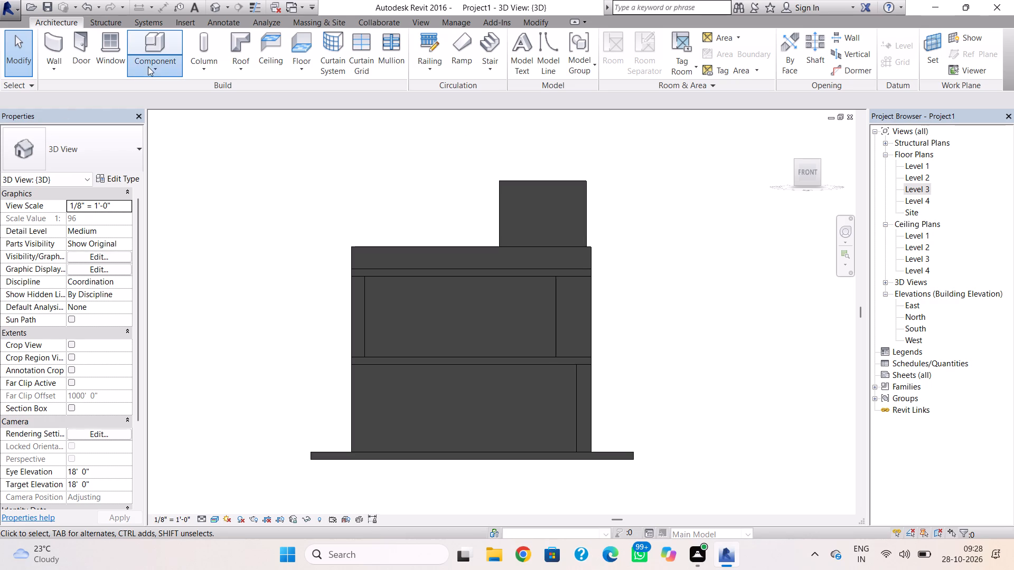
click(158, 125)
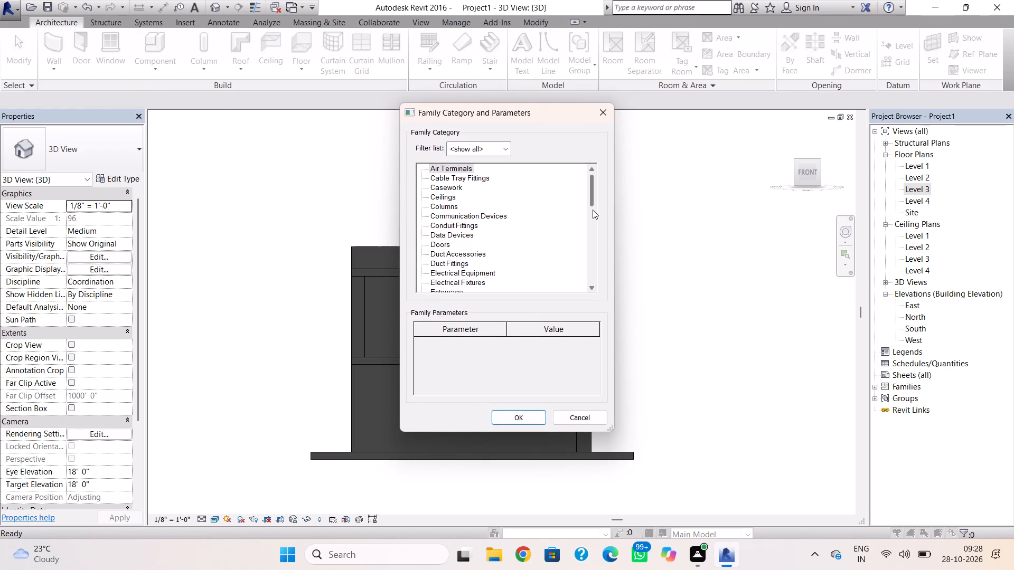
drag(593, 207, 599, 290)
drag(591, 232, 593, 271)
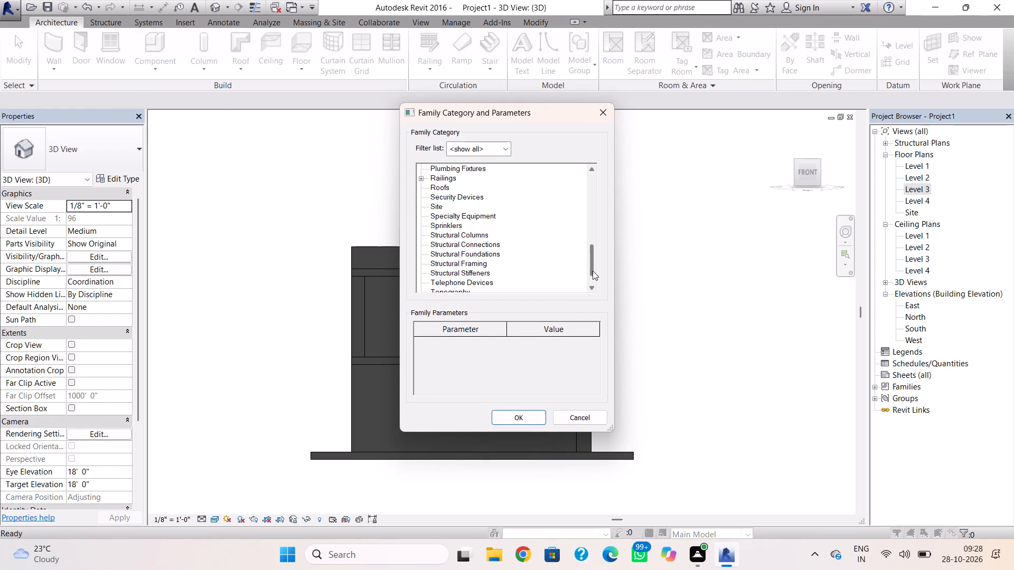
drag(593, 271, 596, 287)
click(440, 272)
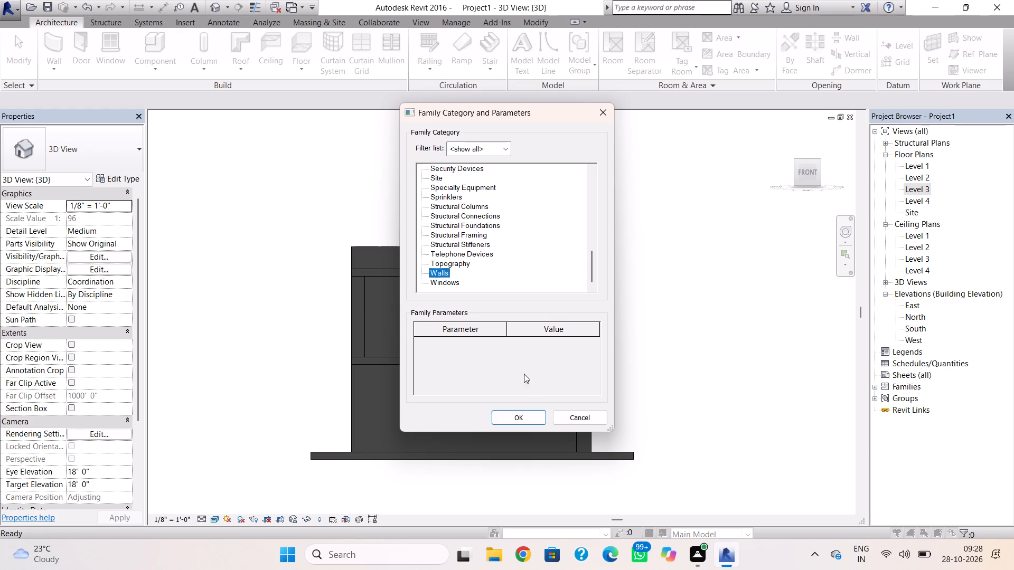
click(525, 411)
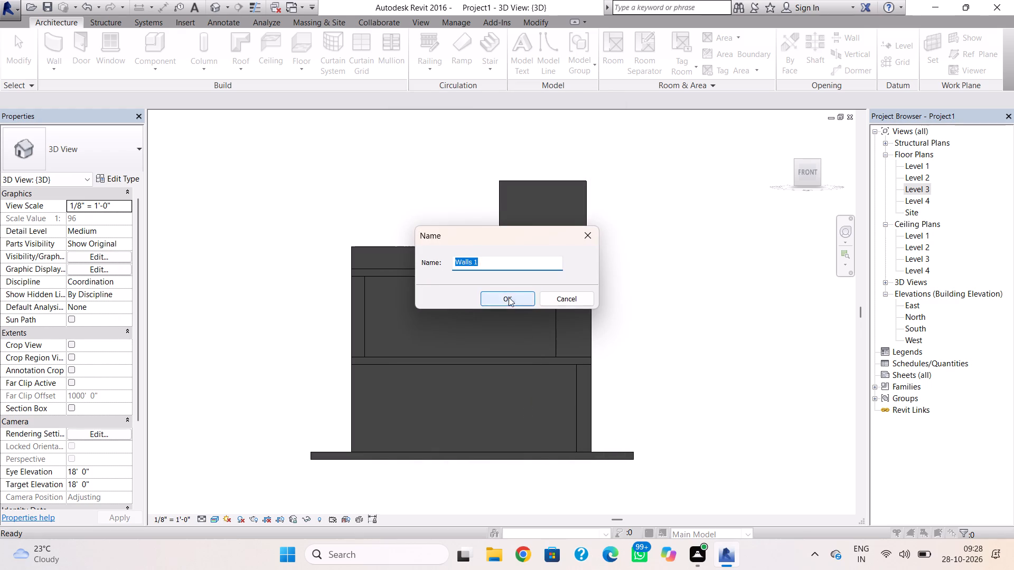
click(509, 297)
Set the work plane by picking the front face of the slab edge at the upper roof.
click(782, 68)
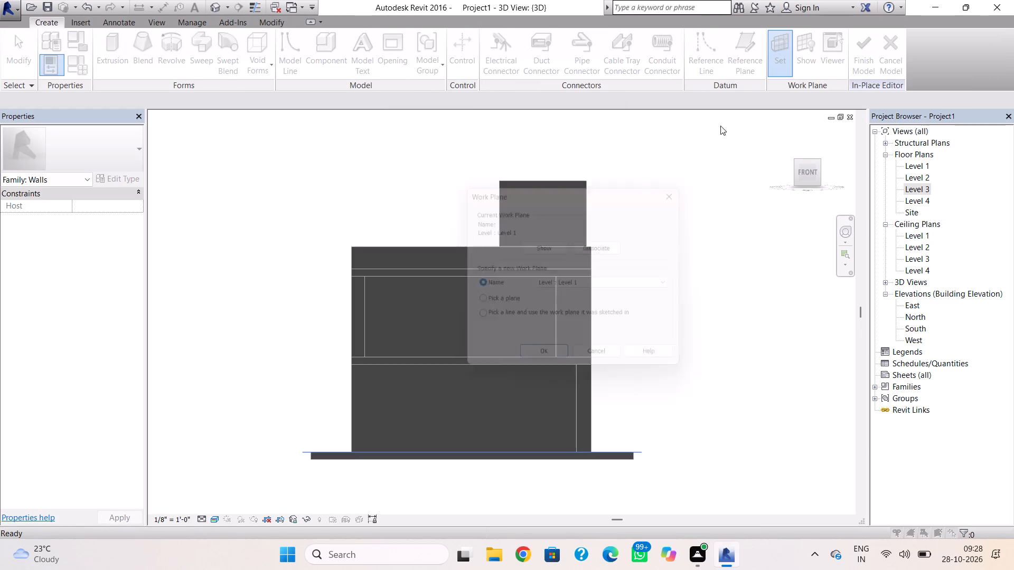
click(479, 301)
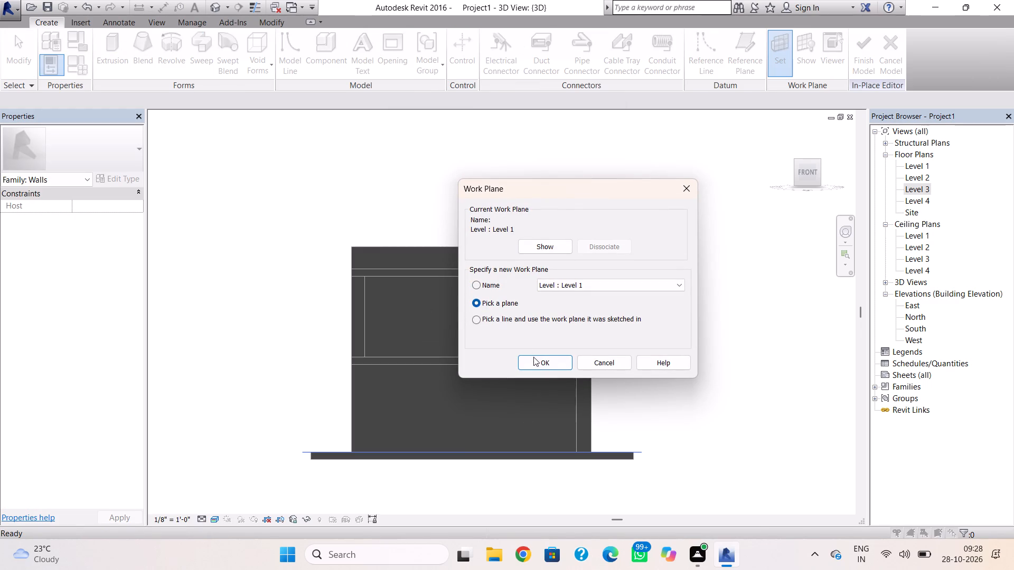
click(534, 357)
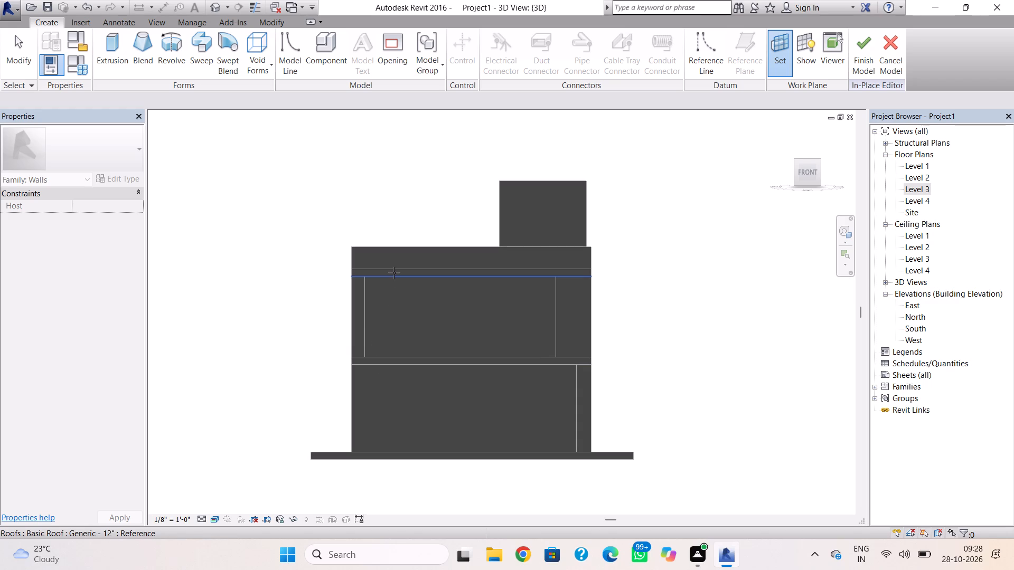
shift+right_drag(395, 274, 434, 303)
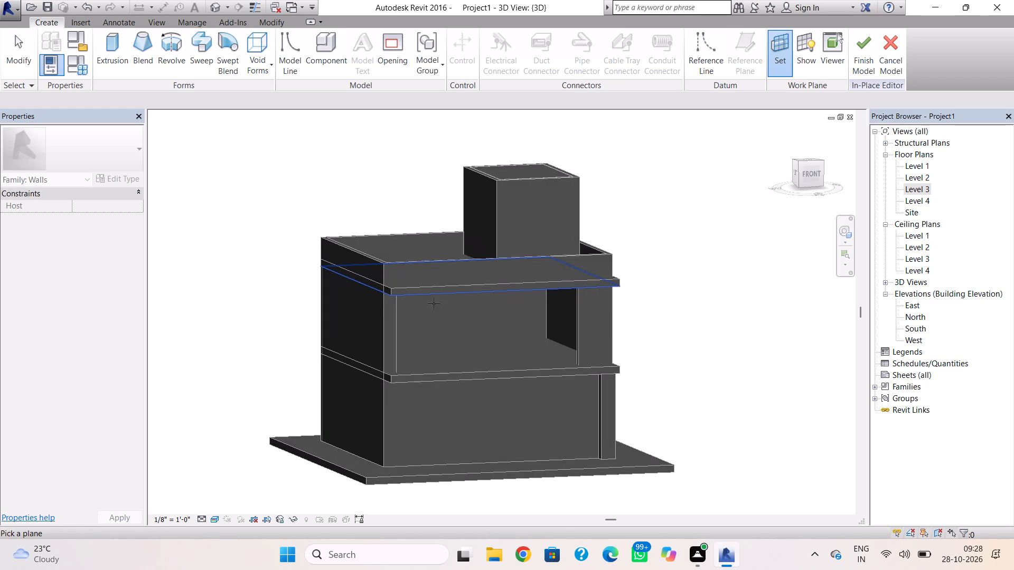
click(428, 291)
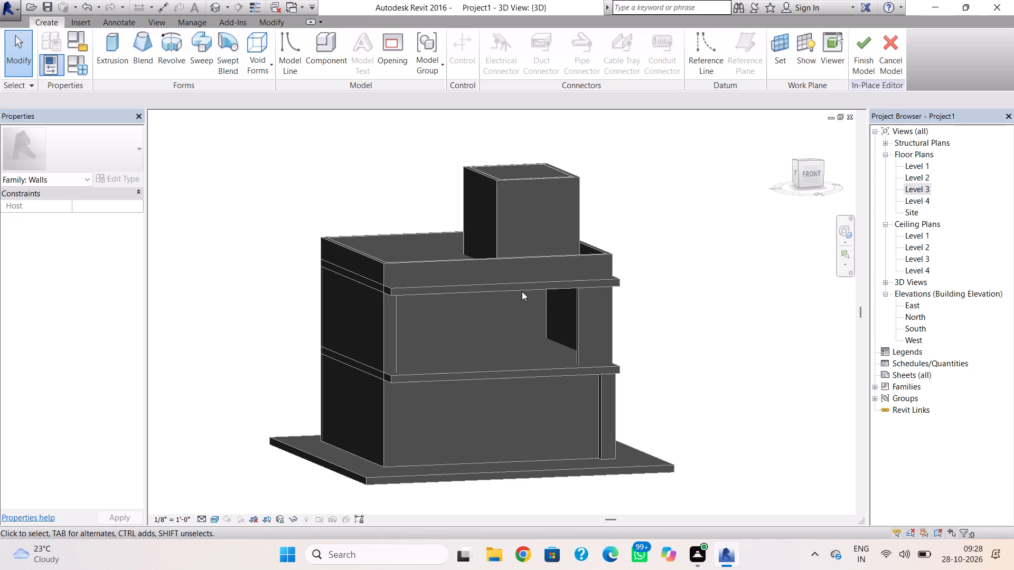
Facing the front, start an extrusion and sketch a rectangle about 25' 2" by 2' 0" from the upper roof slab's underside to the facade's left corner.
shift+right_drag(631, 267, 616, 266)
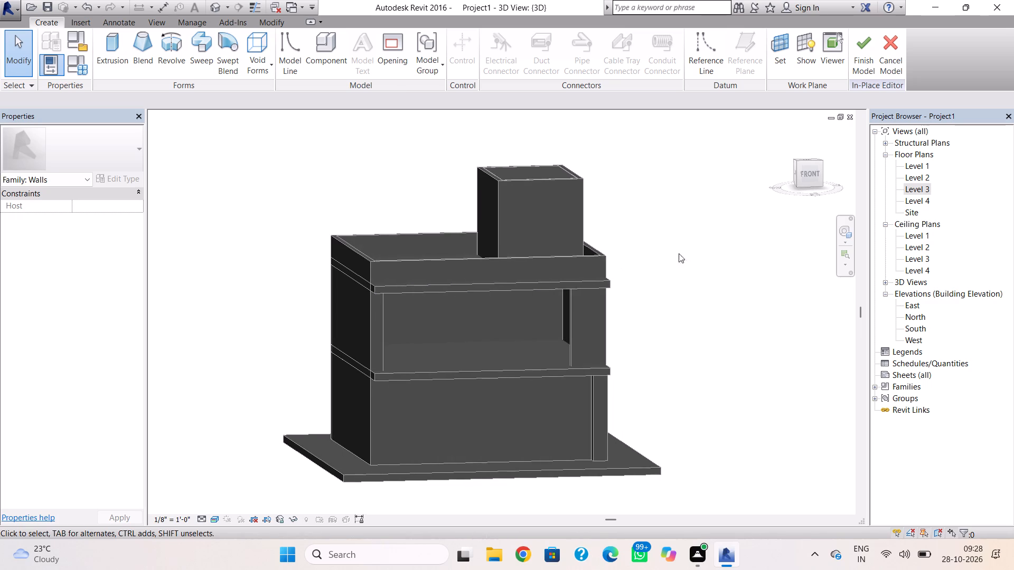
click(820, 175)
click(798, 175)
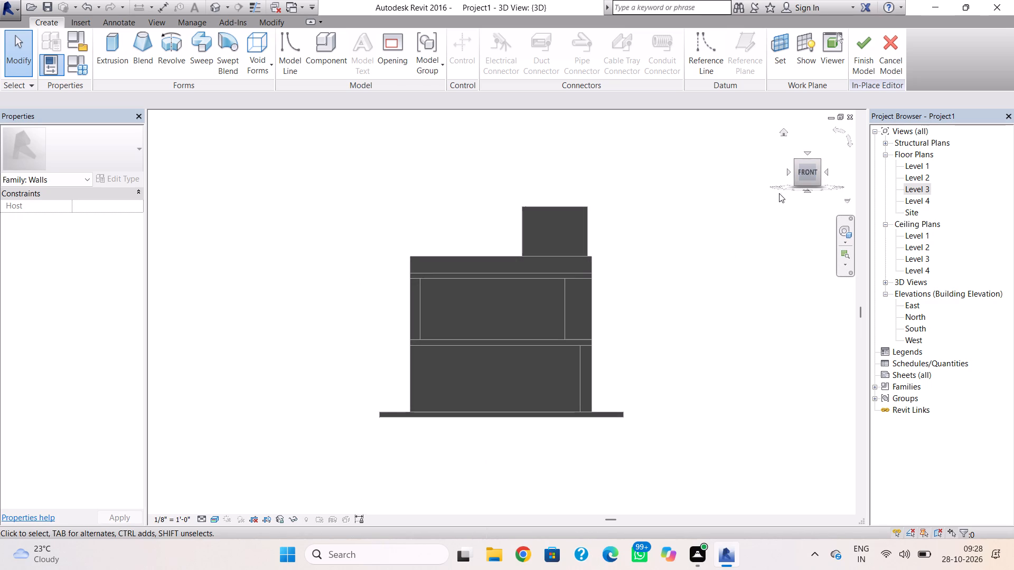
click(108, 49)
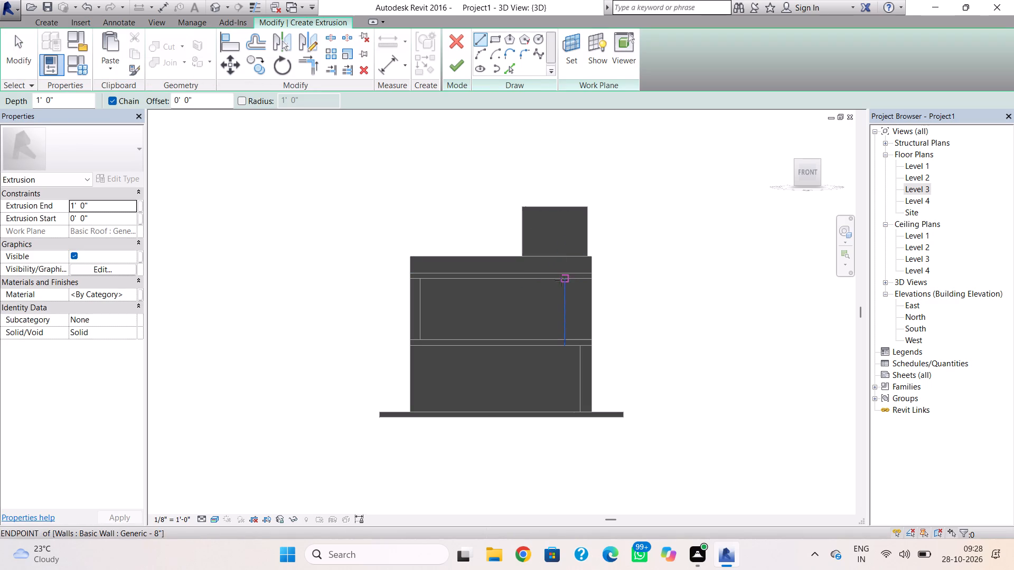
scroll(560, 281, up, 3)
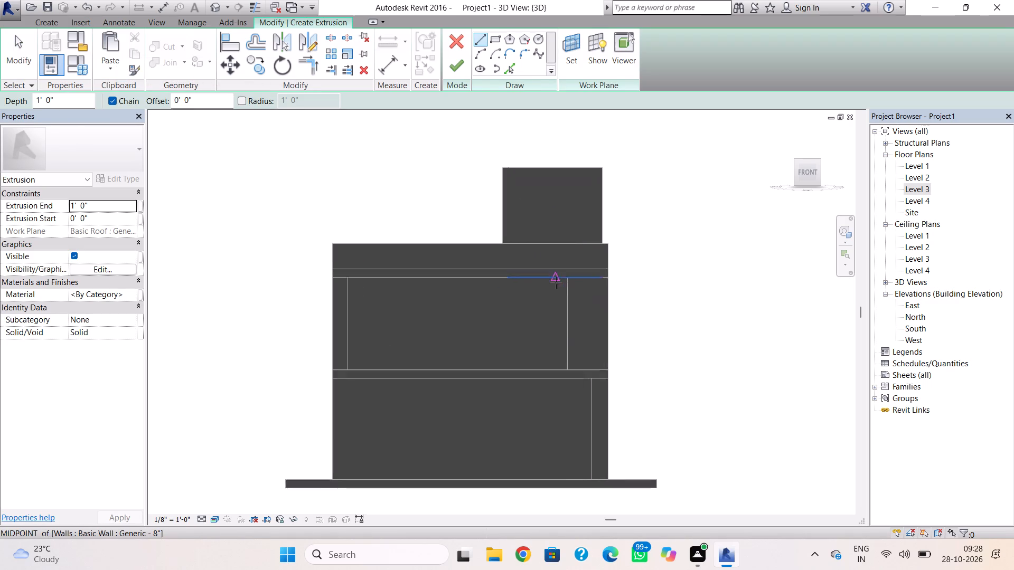
scroll(556, 283, up, 1)
click(493, 43)
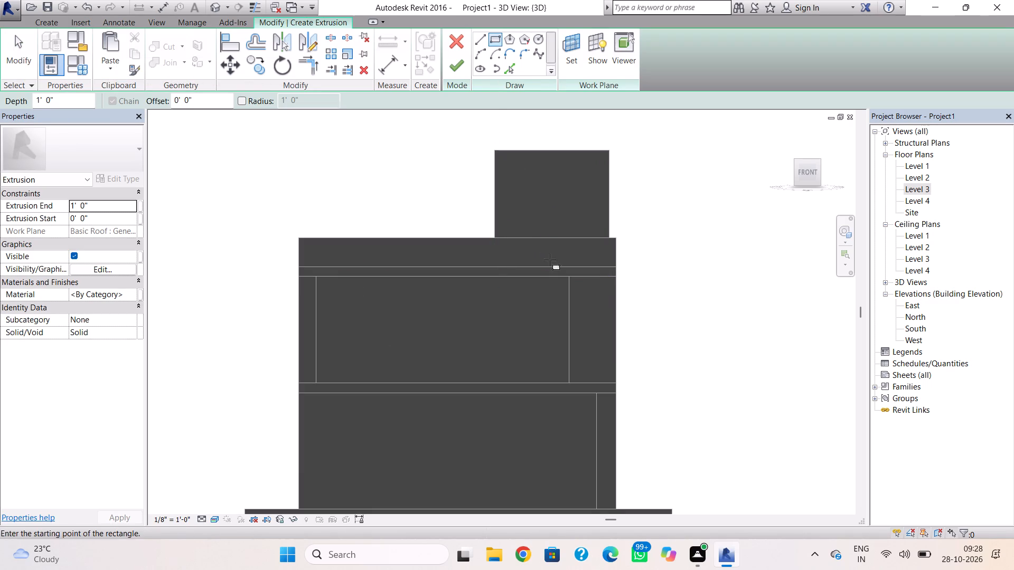
click(543, 275)
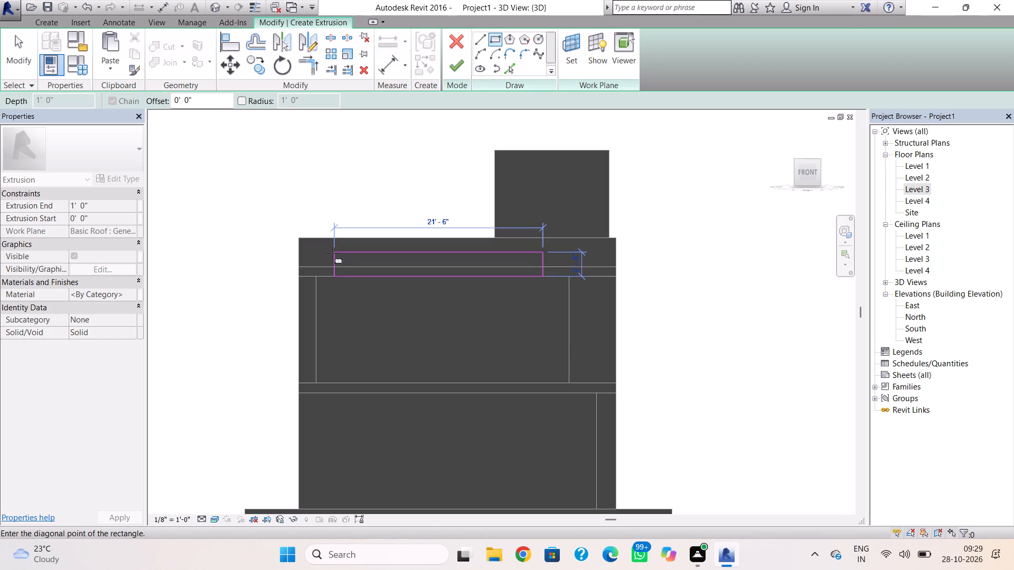
click(299, 259)
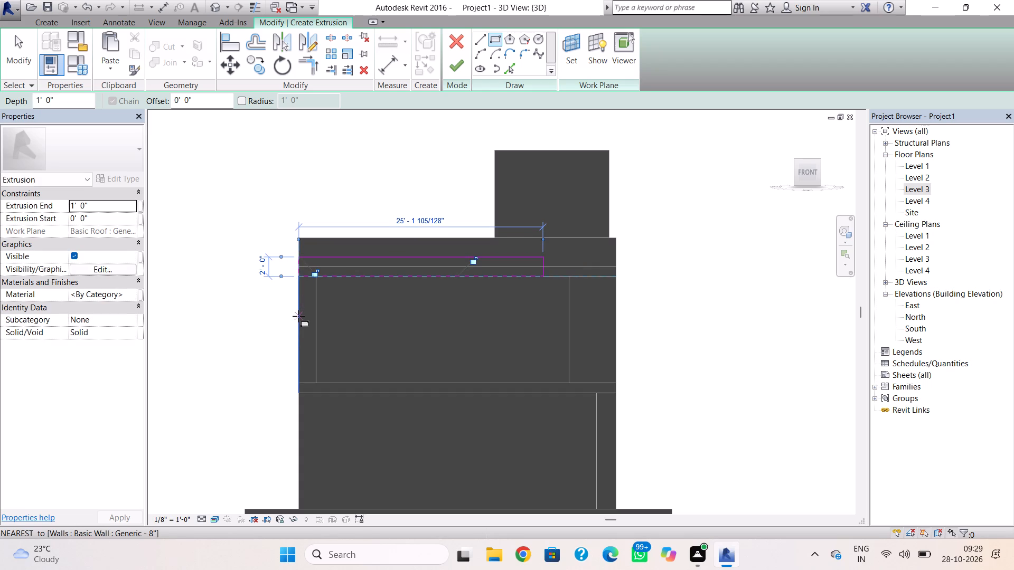
key(Escape)
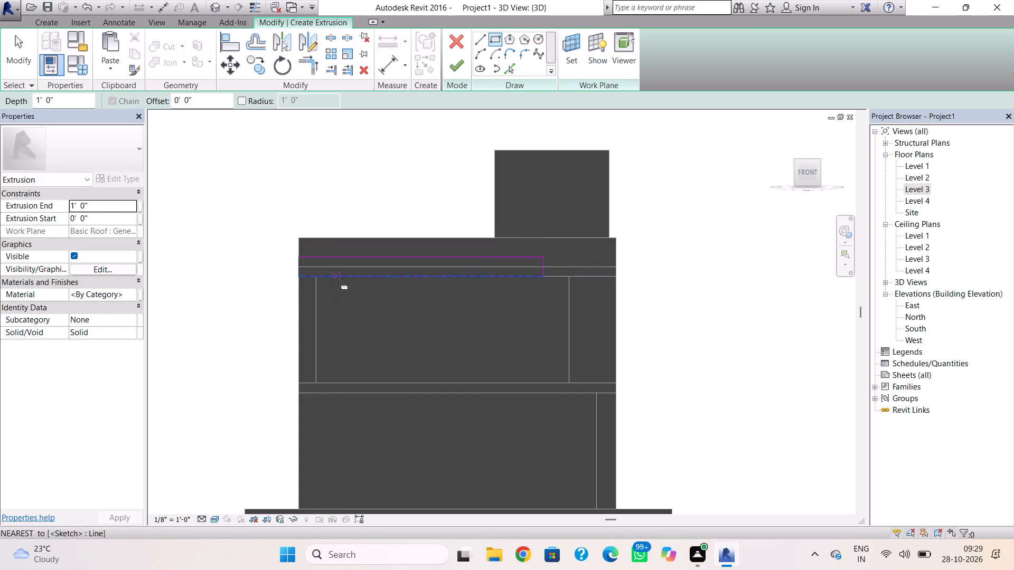
key(Escape)
Nudge the top line of the sketched rectangle slightly, making the band about 1' 10" high.
click(361, 256)
key(Down)
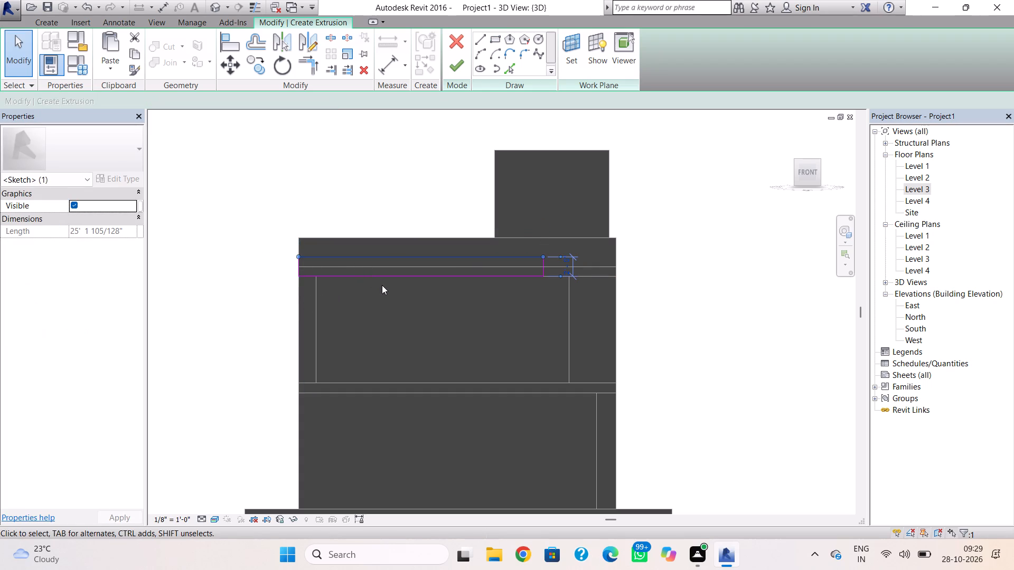
scroll(393, 271, up, 5)
key(Up)
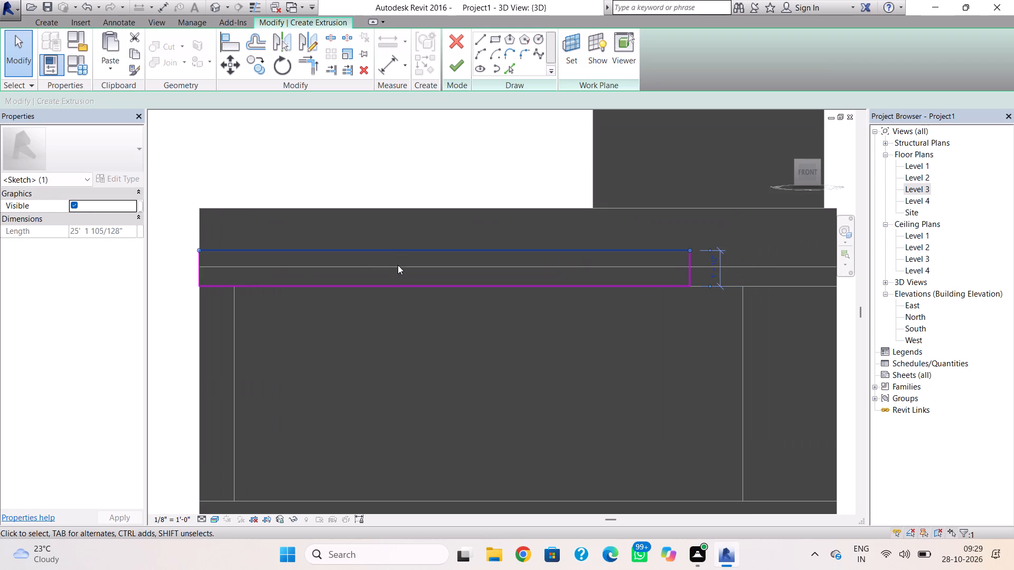
key(Escape)
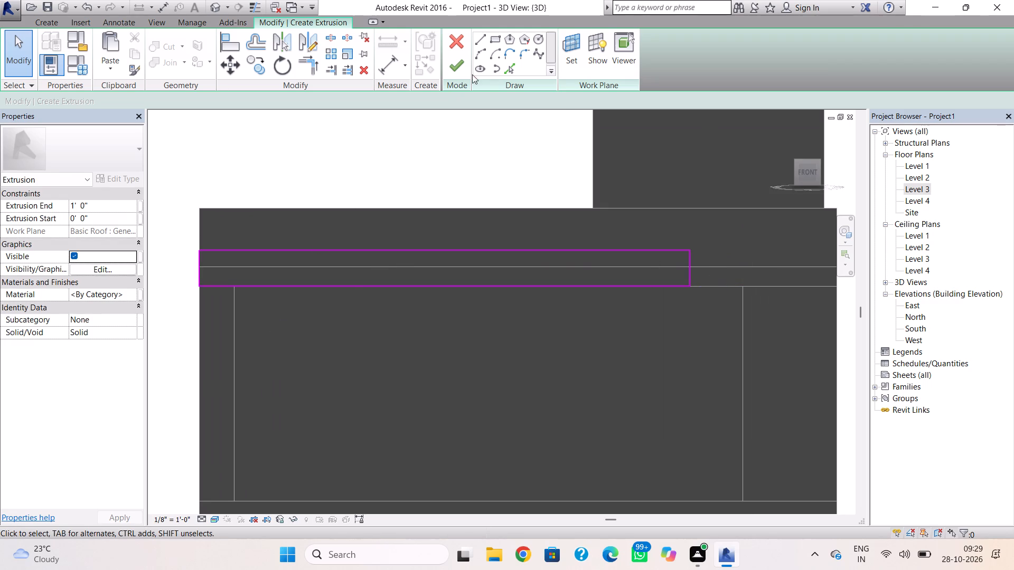
Sketch a vertical rectangle 2' 6" wide by 13' 0" high from the band's lower left corner to below the lower roof slab.
click(494, 43)
scroll(291, 344, down, 1)
middle_drag(297, 342, 334, 305)
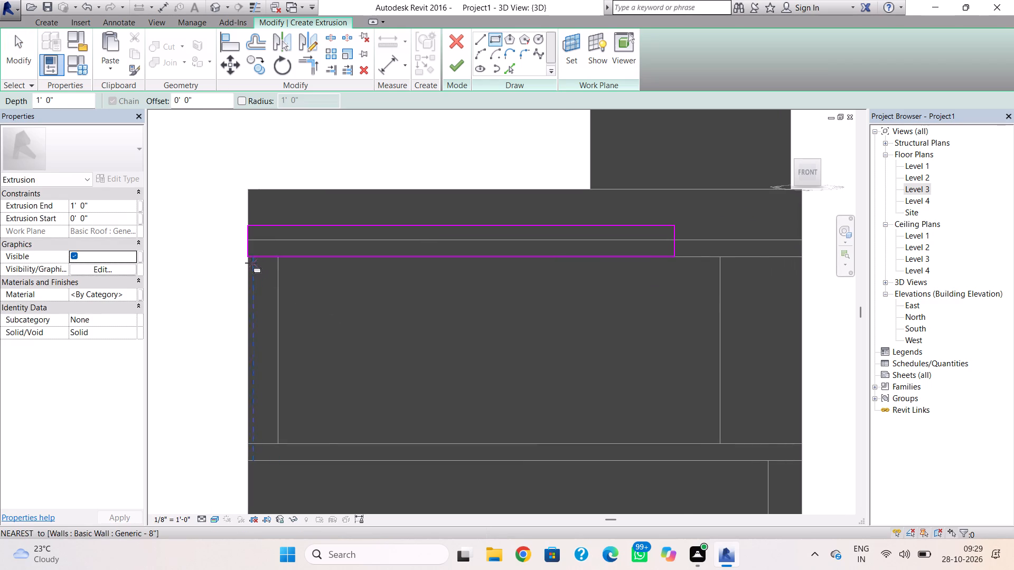
drag(248, 260, 254, 274)
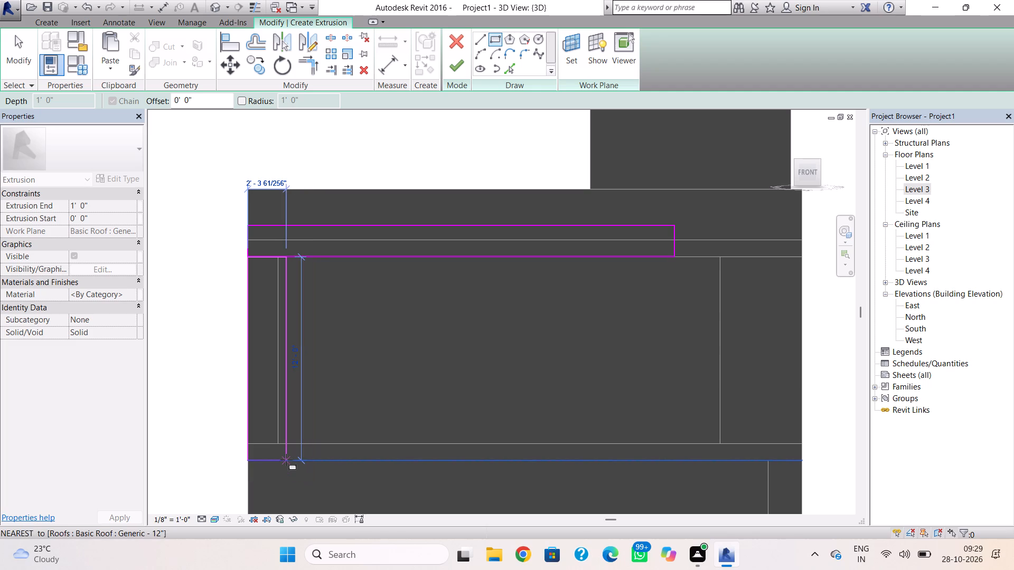
middle_drag(287, 457, 306, 396)
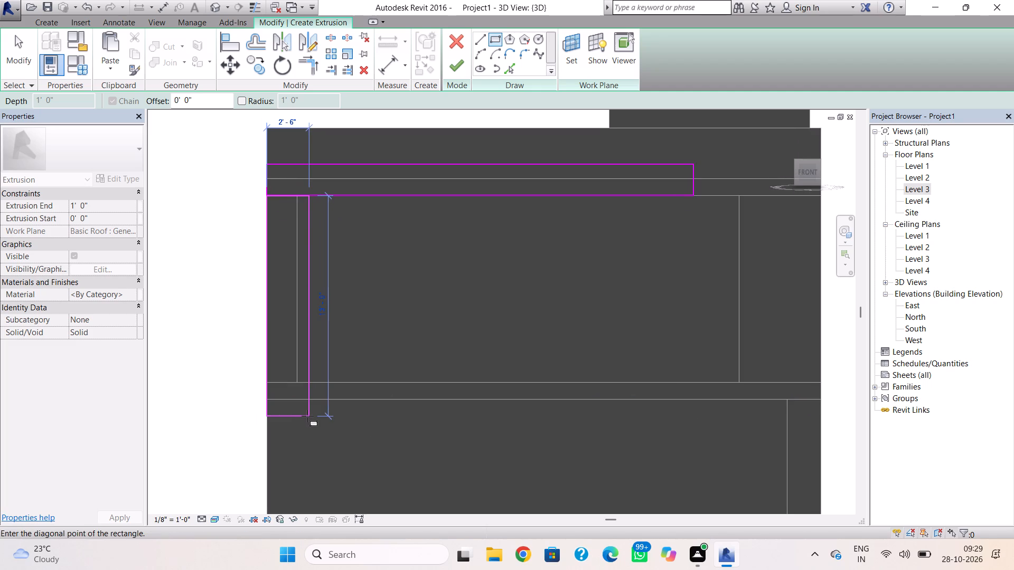
click(307, 416)
key(Escape)
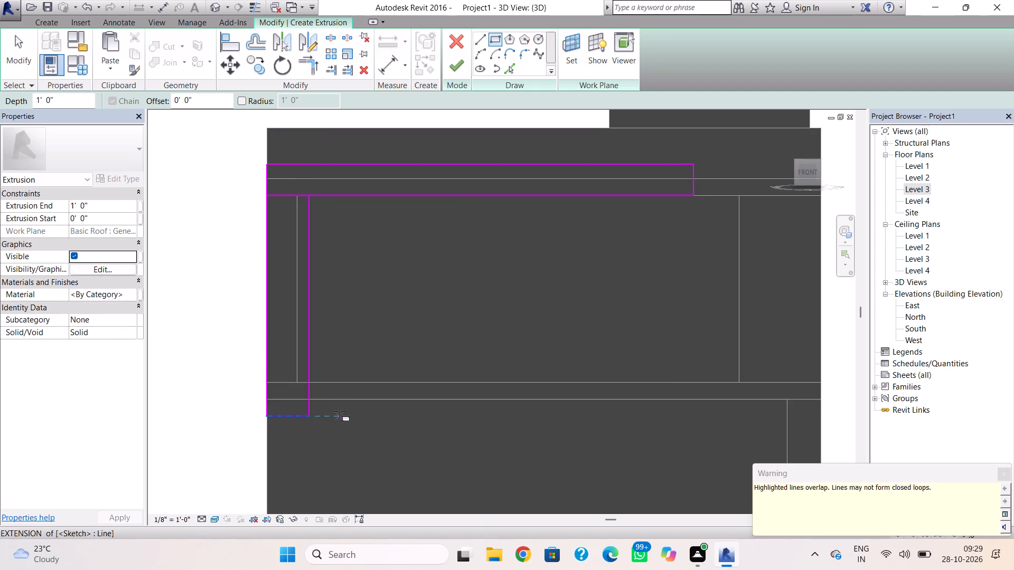
key(Escape)
Delete the vertical strip's overlapping top line and shorten the band's lower line to the strip's inner edge.
click(279, 197)
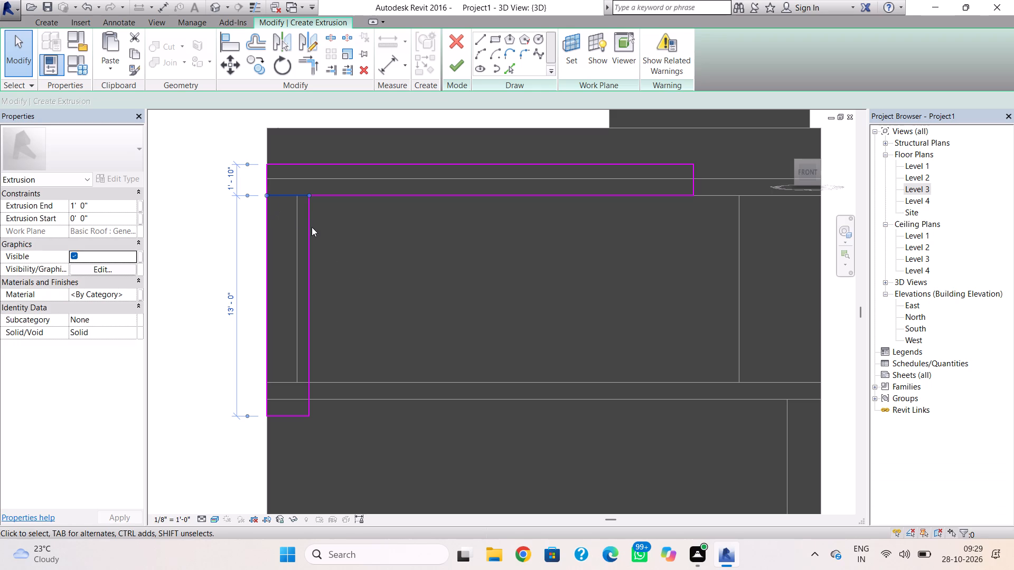
key(Delete)
click(280, 194)
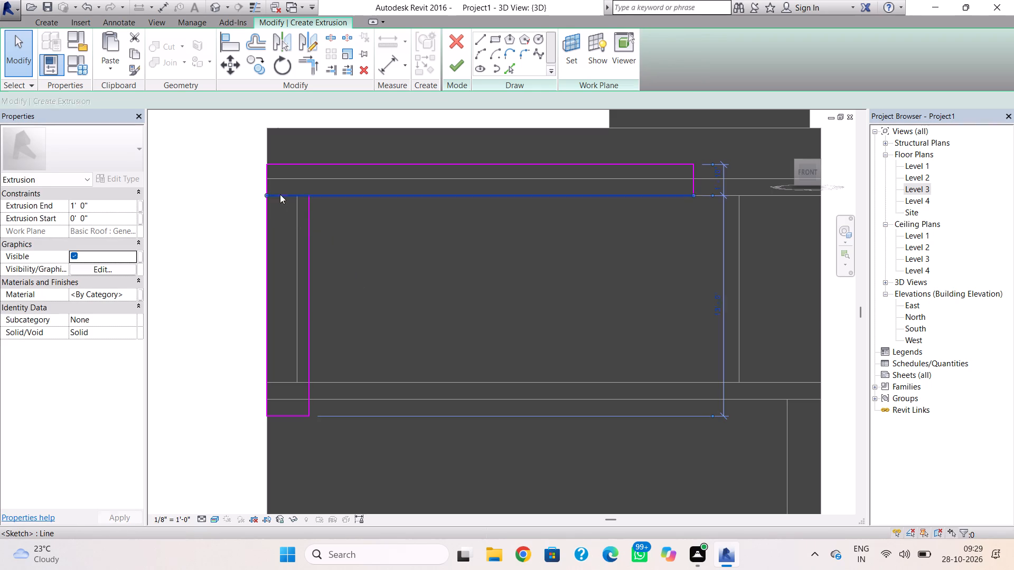
drag(265, 193, 308, 196)
click(360, 273)
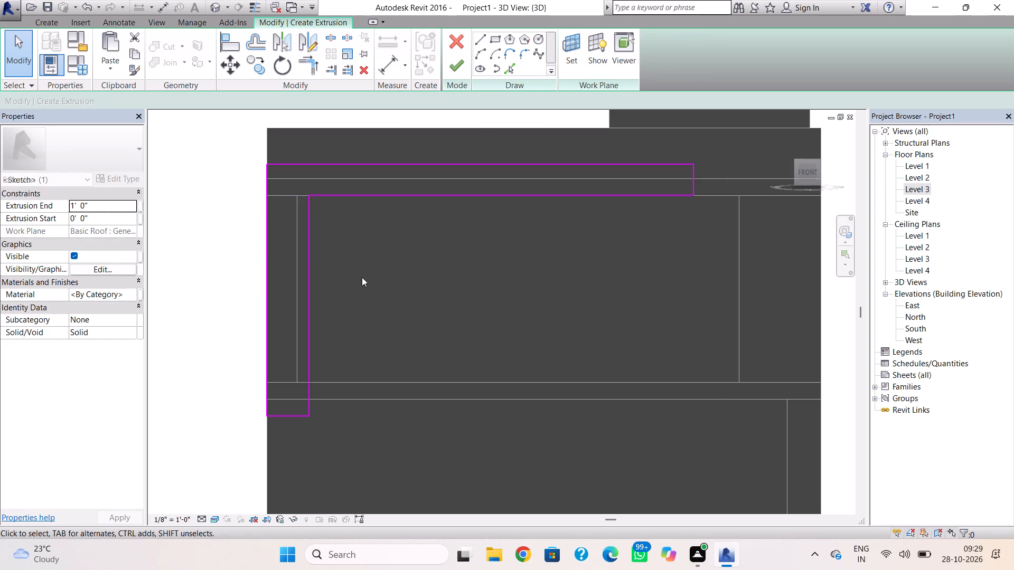
Sketch a horizontal rectangle over the lower roof slab, from the vertical strip's lower inner corner to the facade's right edge.
click(499, 44)
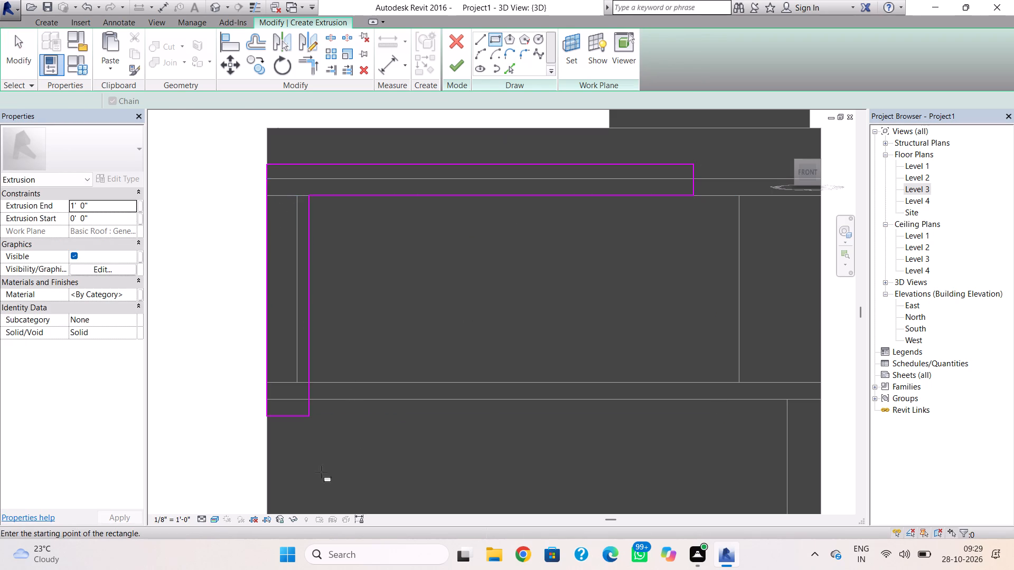
click(314, 416)
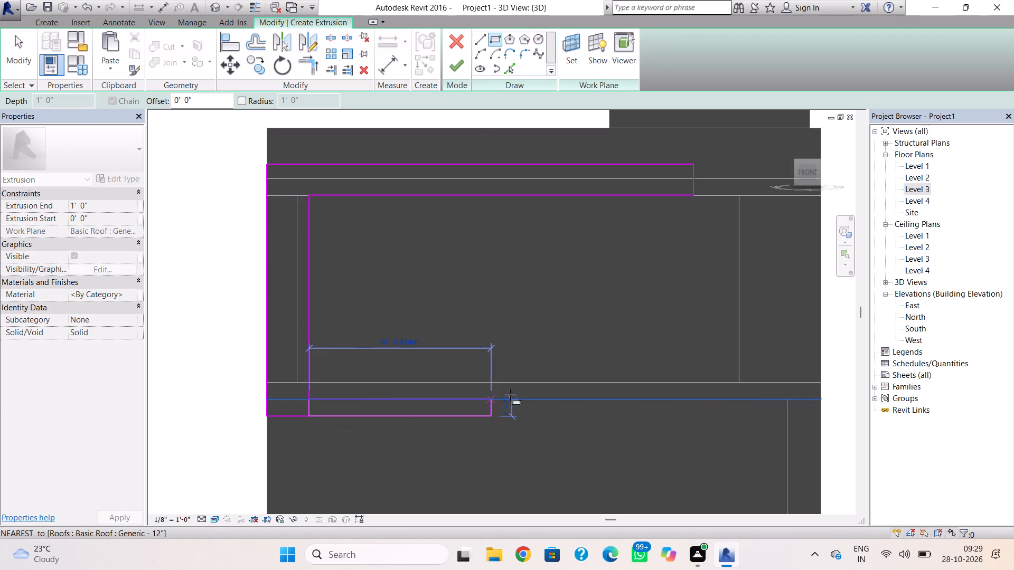
scroll(683, 371, down, 3)
middle_drag(684, 373, 490, 378)
scroll(495, 377, up, 1)
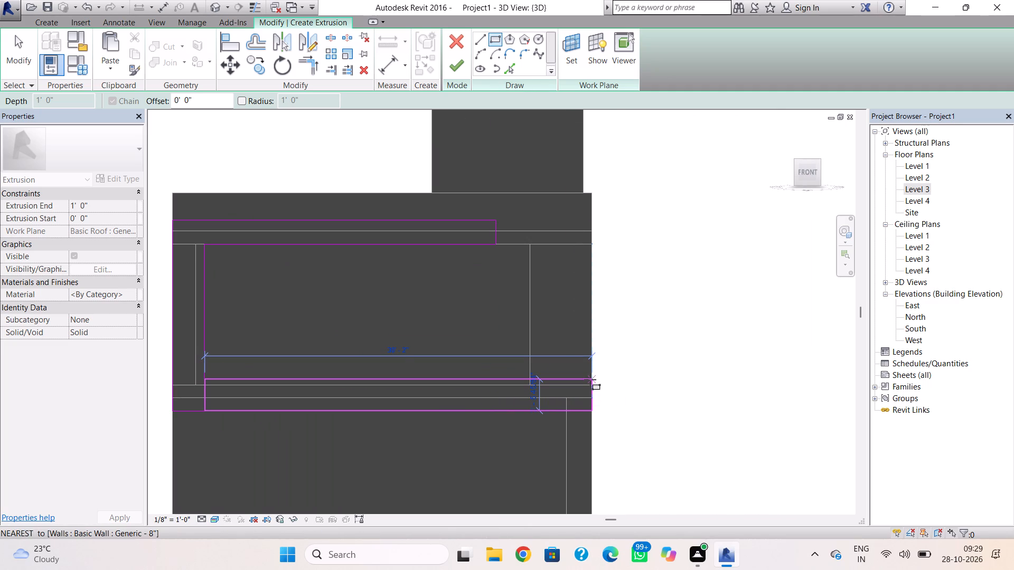
click(593, 375)
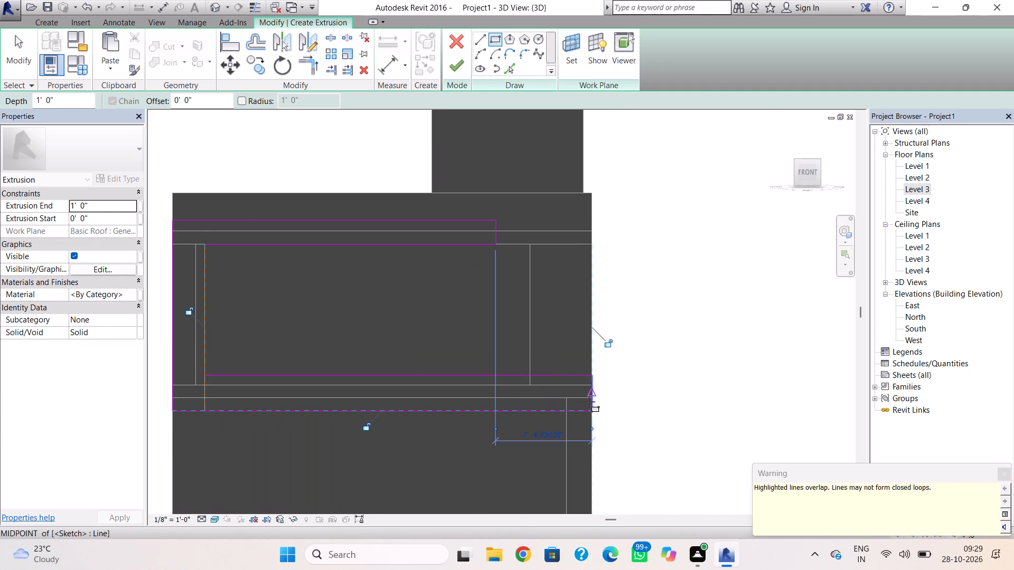
key(Escape)
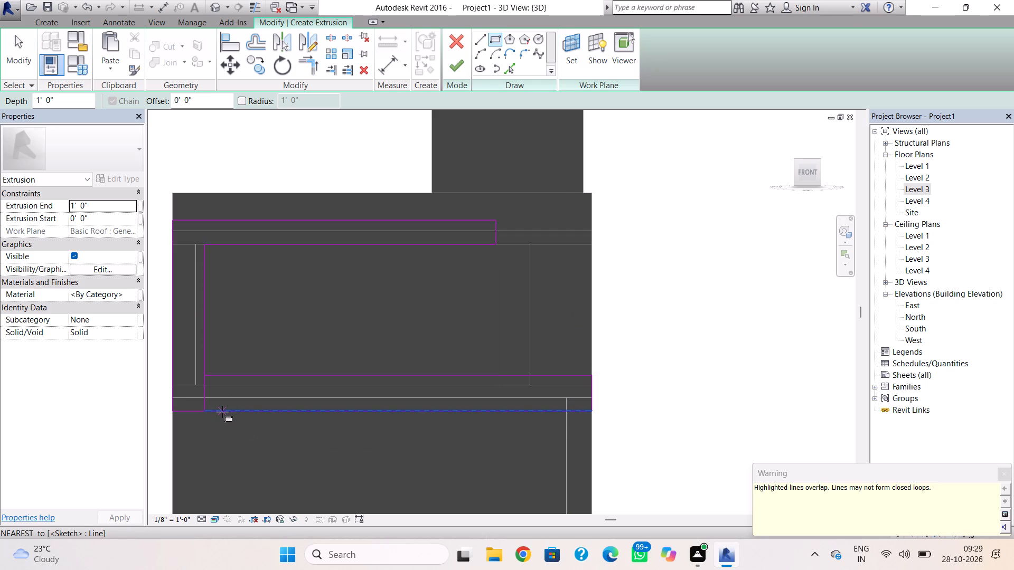
middle_drag(211, 416, 262, 386)
key(Escape)
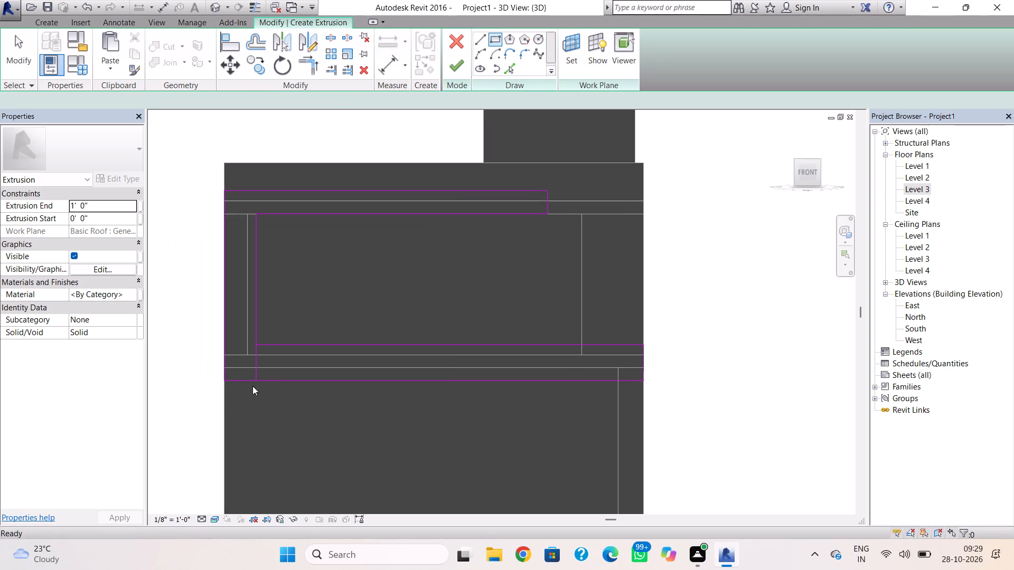
Delete the overlapping end line of the lower band and shorten the vertical strip's inner line to the band's top line.
click(256, 368)
key(Delete)
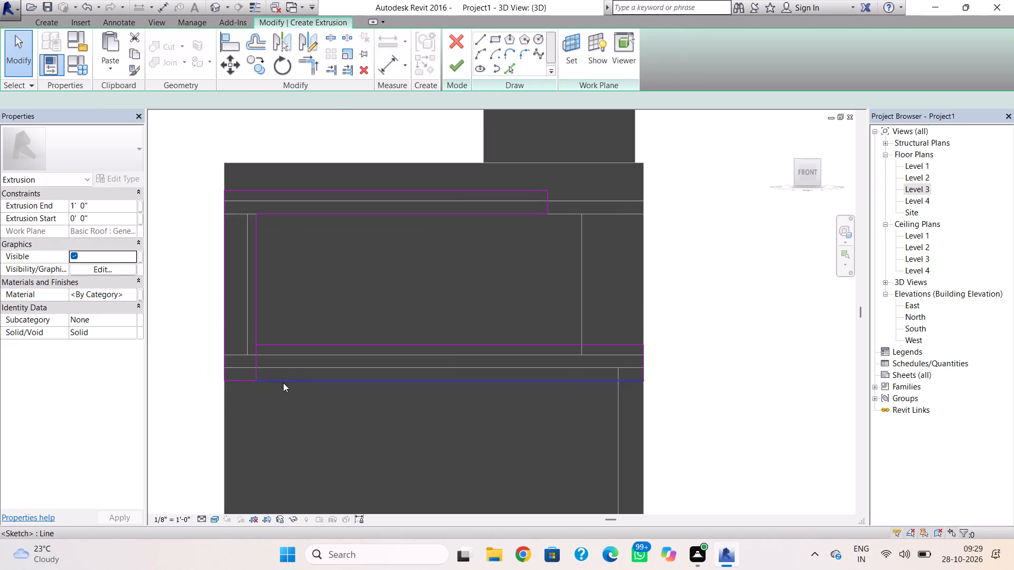
click(258, 367)
scroll(253, 372, up, 4)
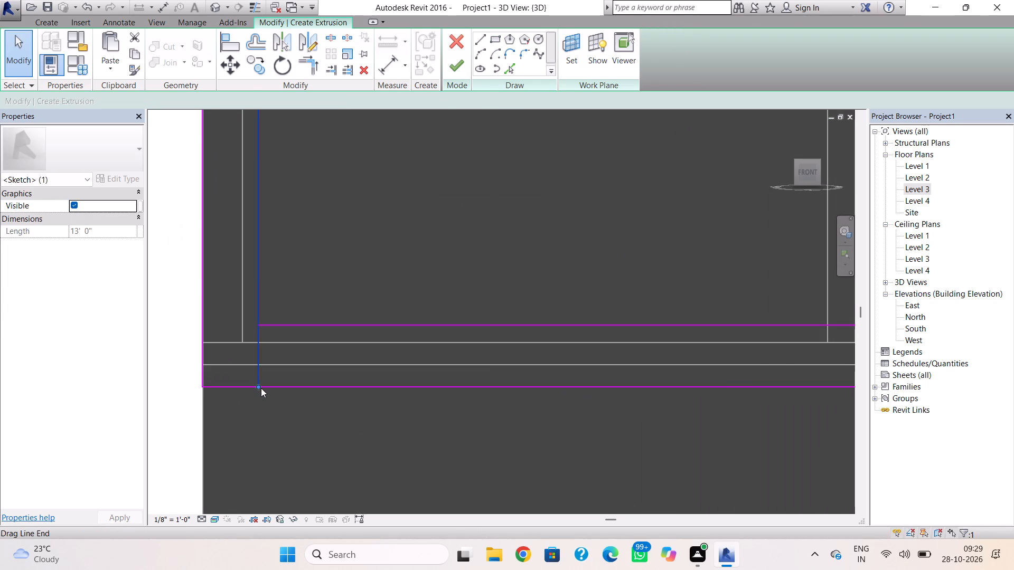
drag(258, 388, 257, 329)
click(279, 349)
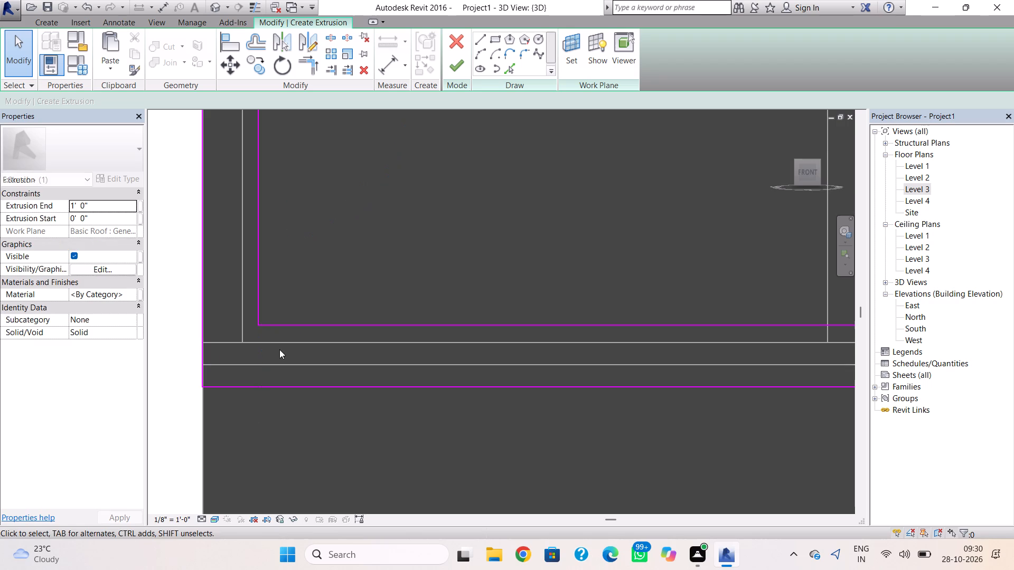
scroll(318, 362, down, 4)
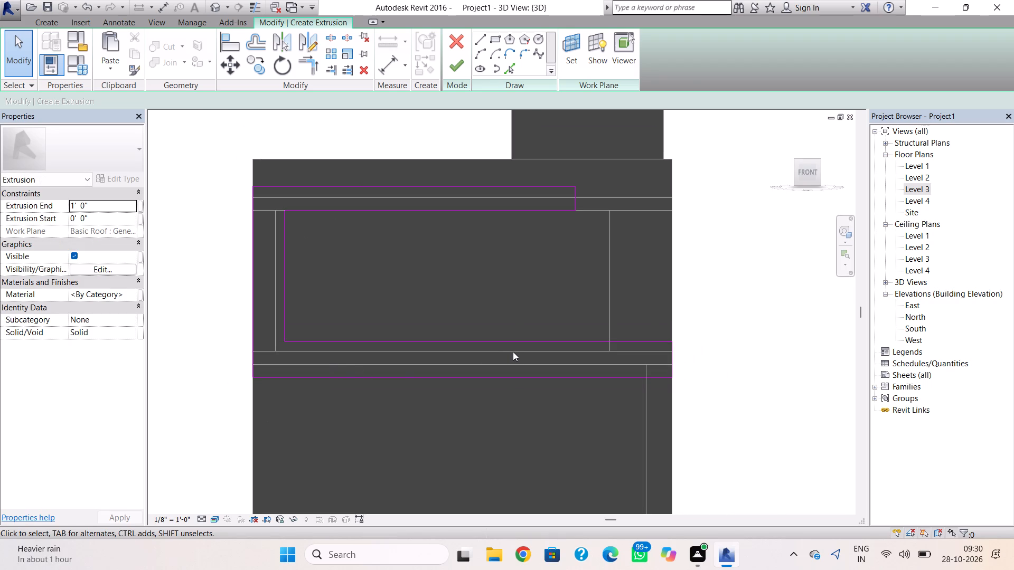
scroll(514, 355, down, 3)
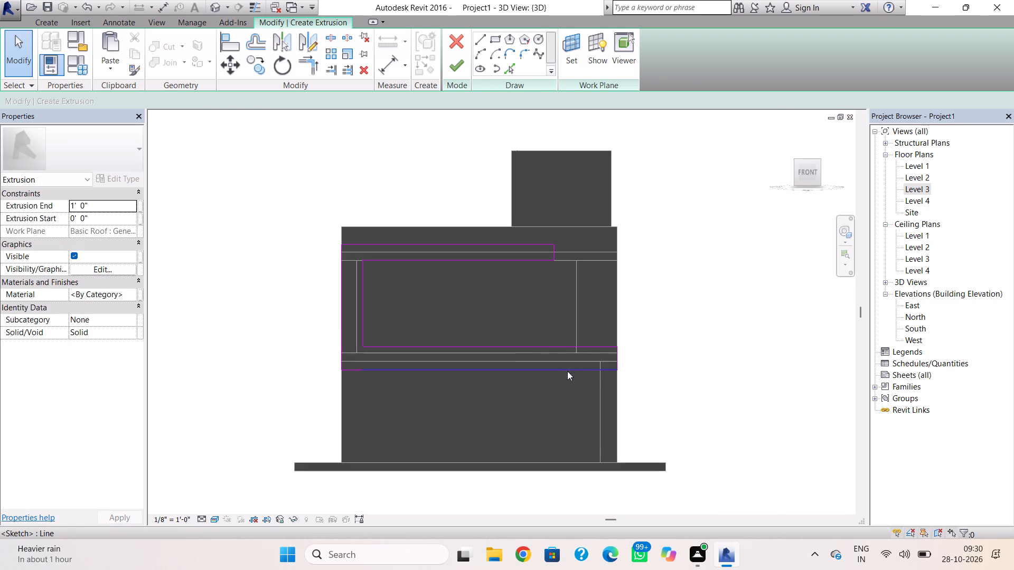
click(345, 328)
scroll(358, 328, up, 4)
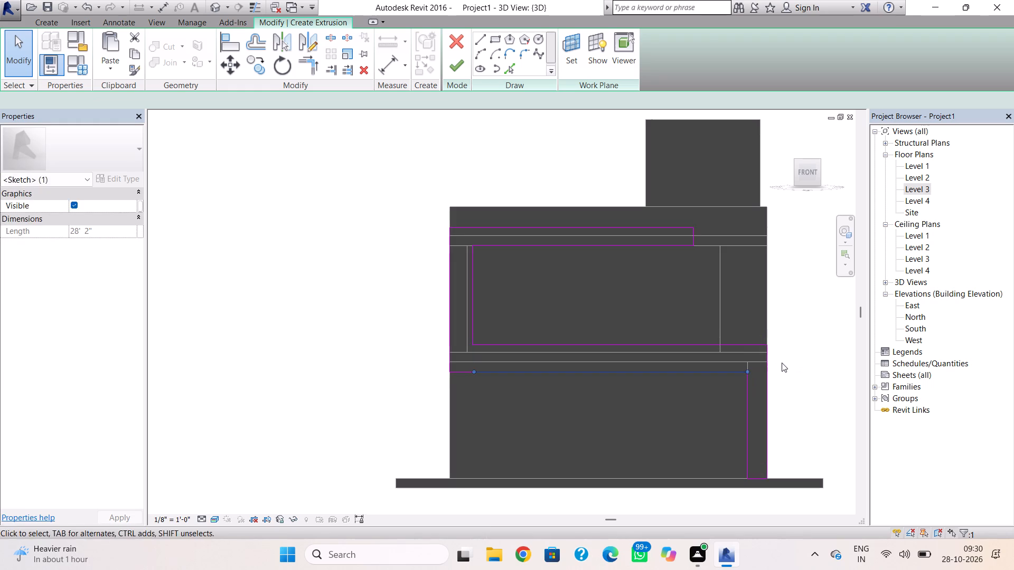
Complete the front frame sketch as a 1' 0" deep extrusion and finish the in-place wall model.
click(462, 68)
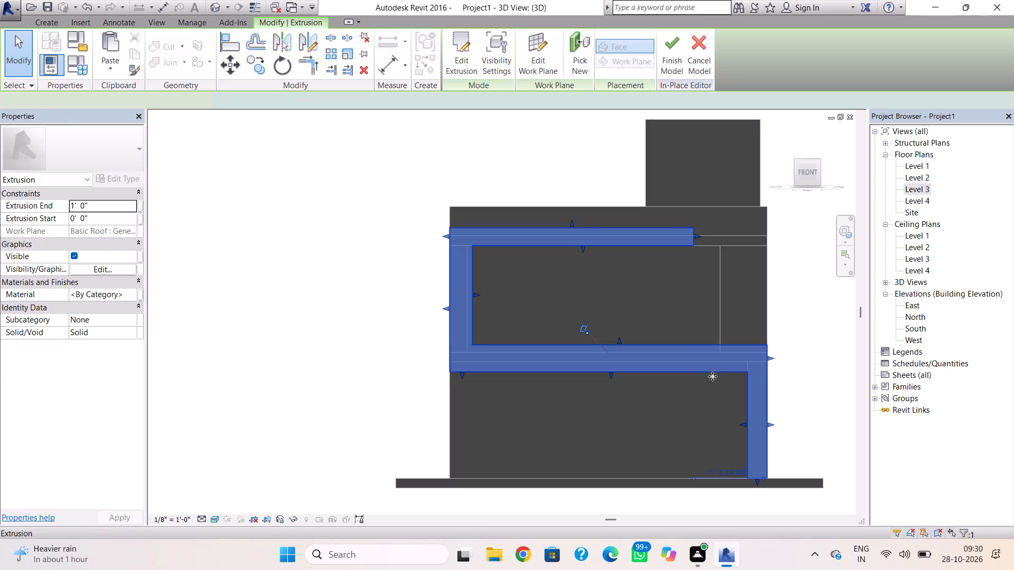
shift+right_drag(682, 421, 796, 473)
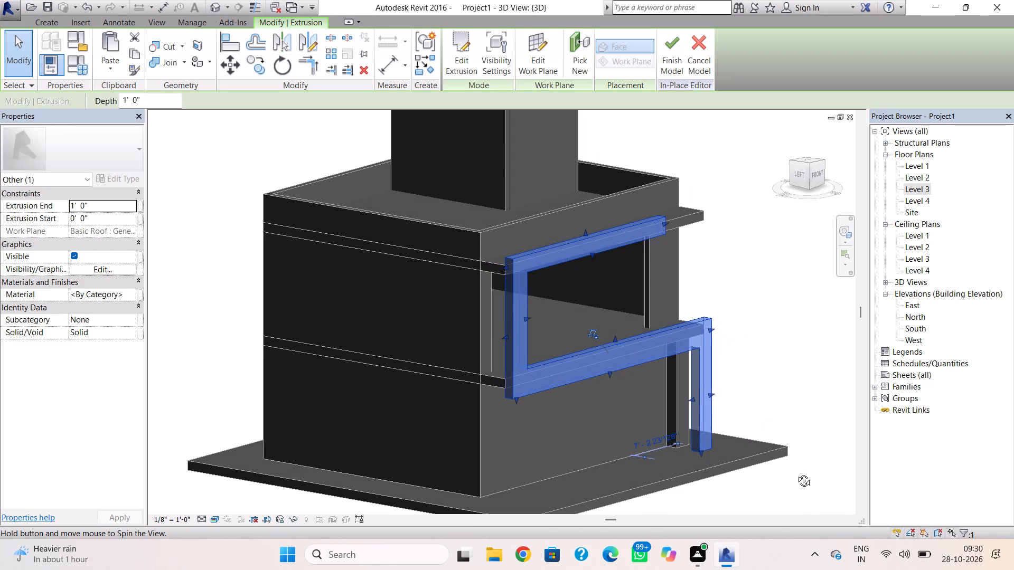
shift+right_drag(796, 473, 805, 474)
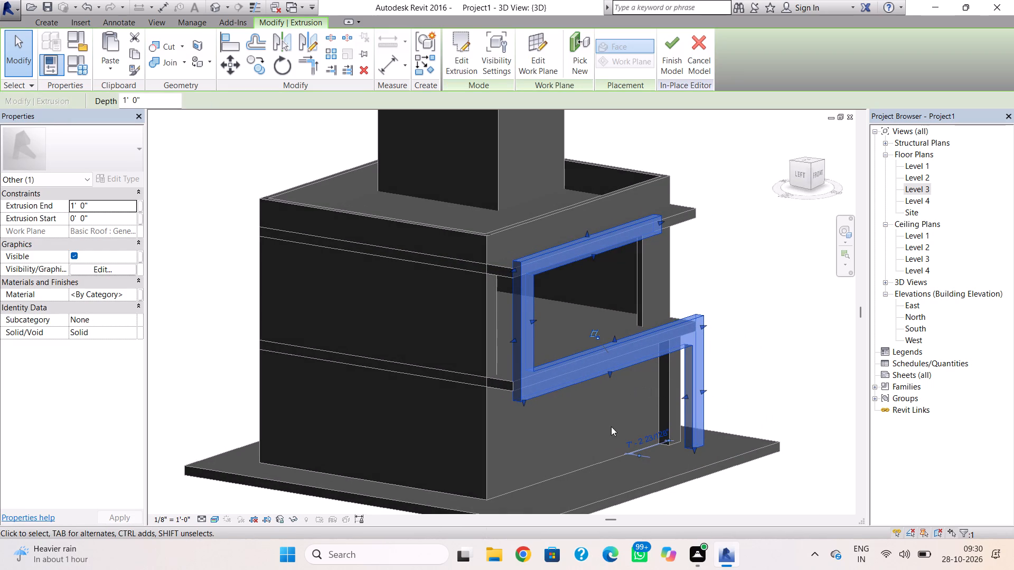
scroll(670, 400, up, 2)
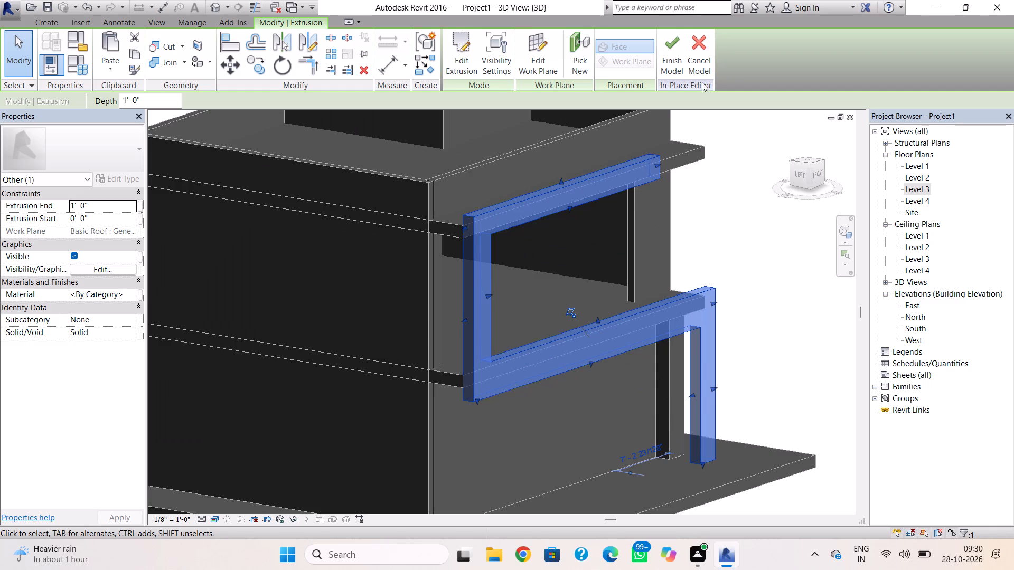
click(668, 34)
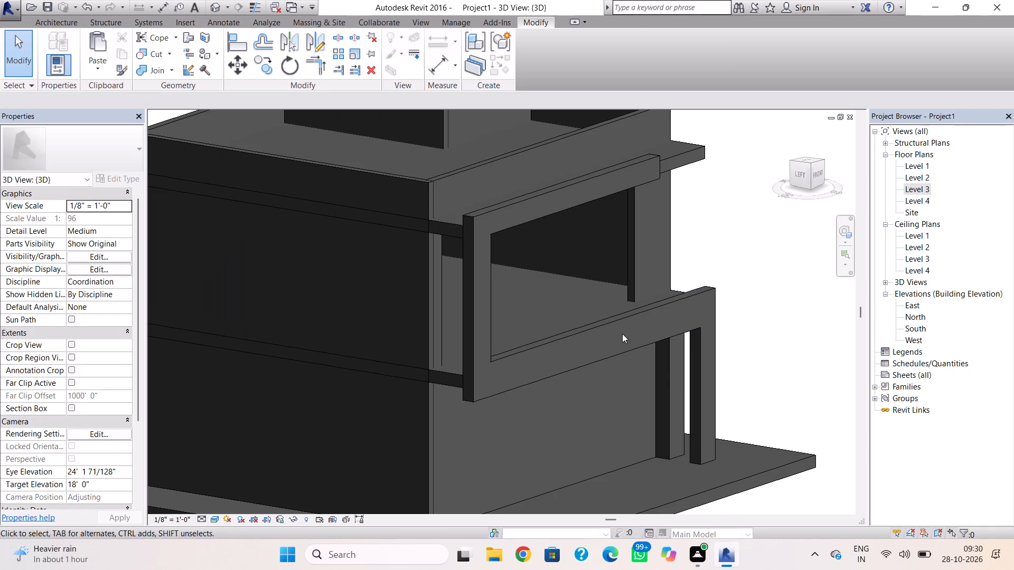
Stretch the in-place frame's back face to the facade wall and adjust its front face to just beyond the roof slab edges.
click(626, 320)
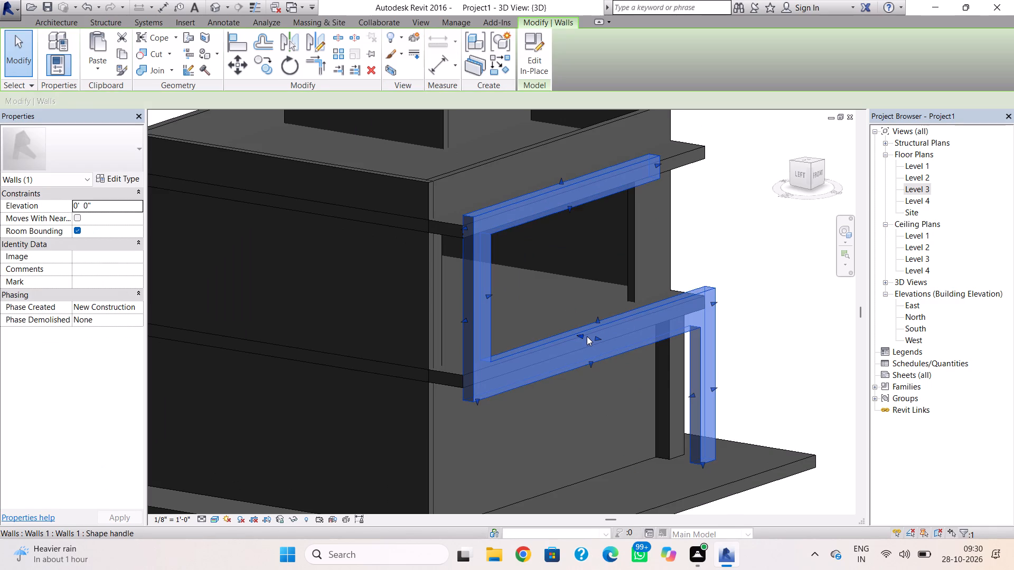
drag(580, 336, 554, 313)
click(586, 283)
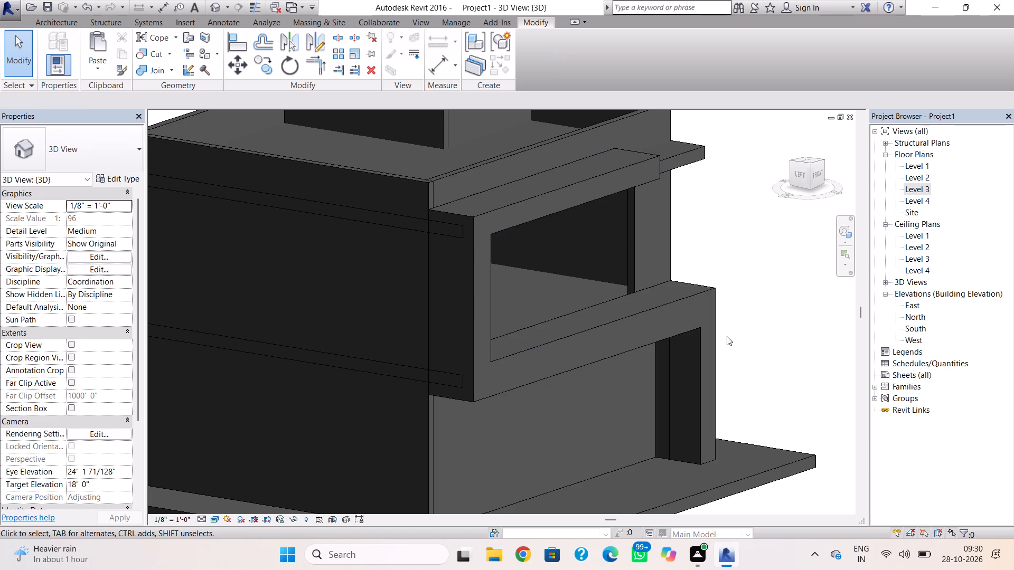
click(696, 354)
drag(598, 338, 585, 330)
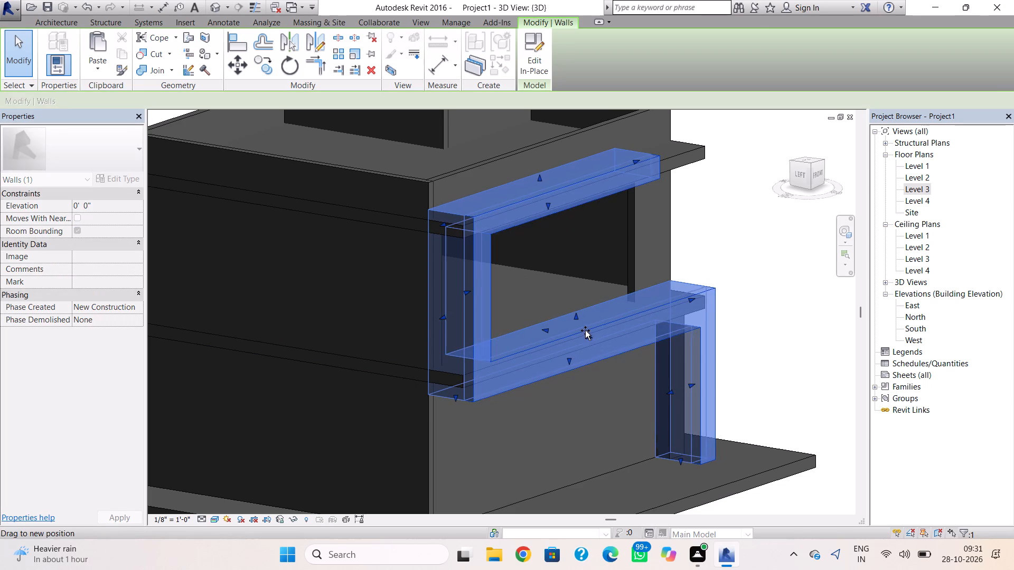
drag(585, 330, 585, 330)
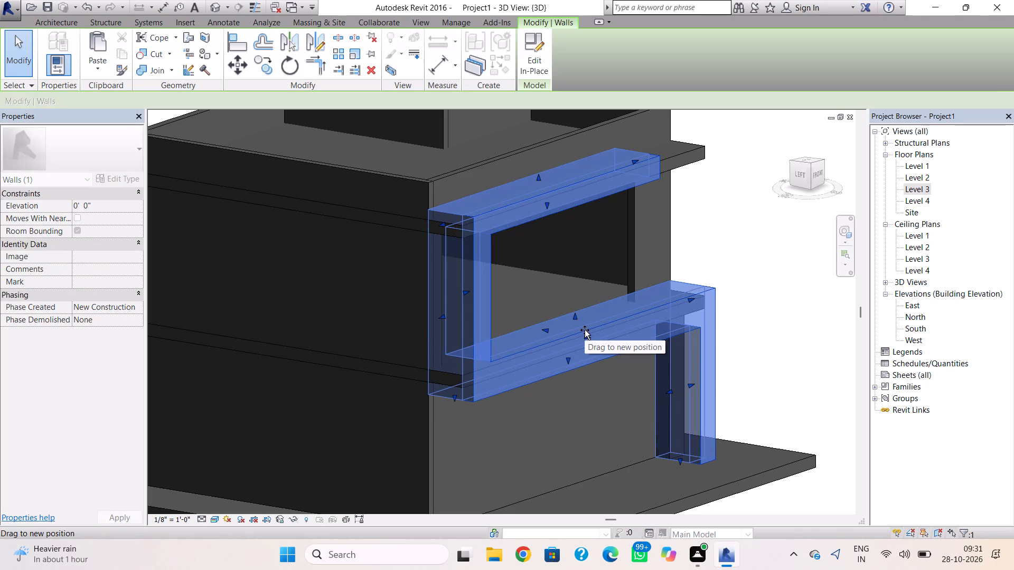
drag(585, 330, 583, 328)
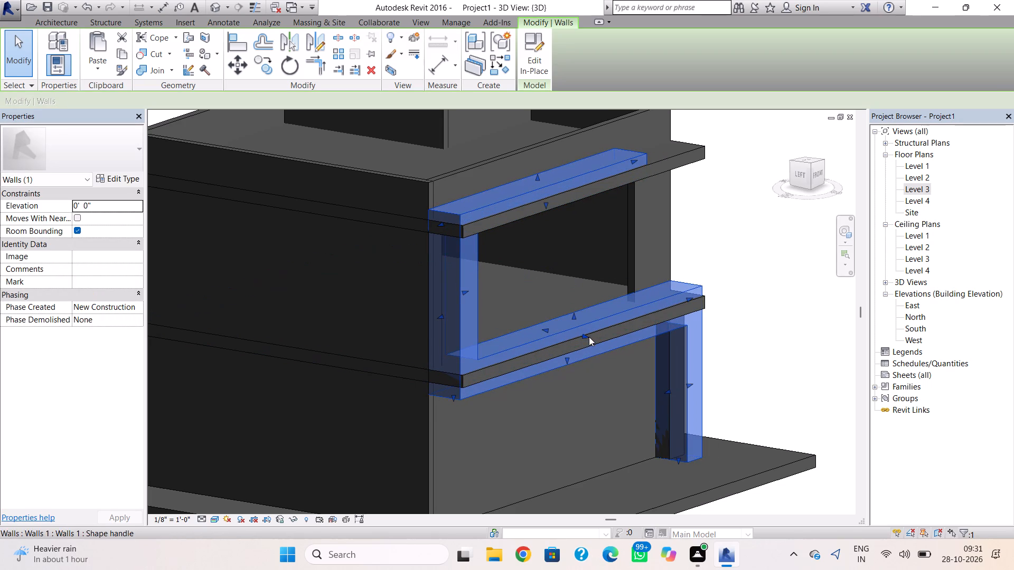
drag(587, 335, 594, 336)
click(731, 309)
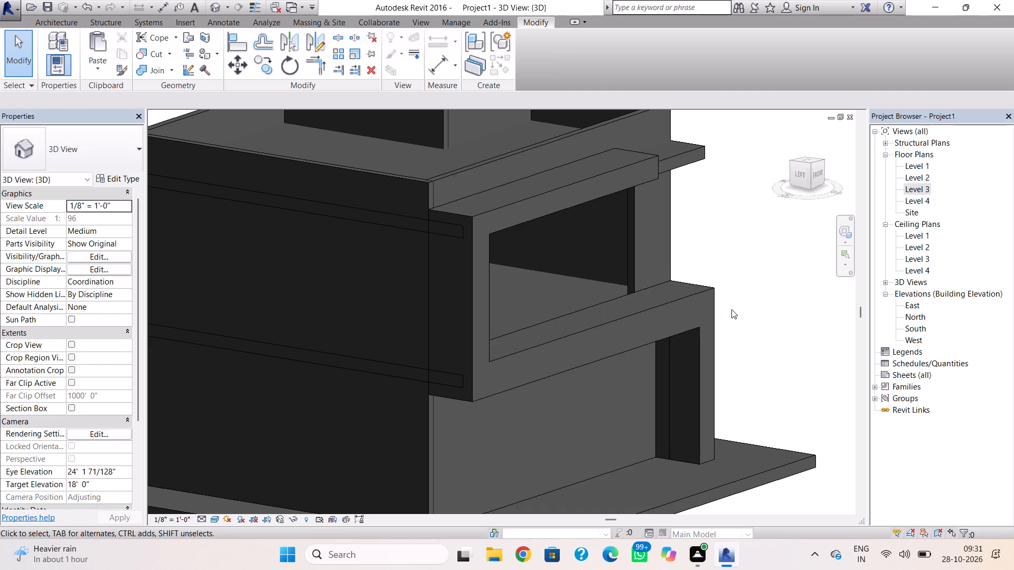
Delete the ground-floor upright beneath the lower slab that overlaps the frame's vertical leg.
click(663, 378)
click(669, 375)
key(Delete)
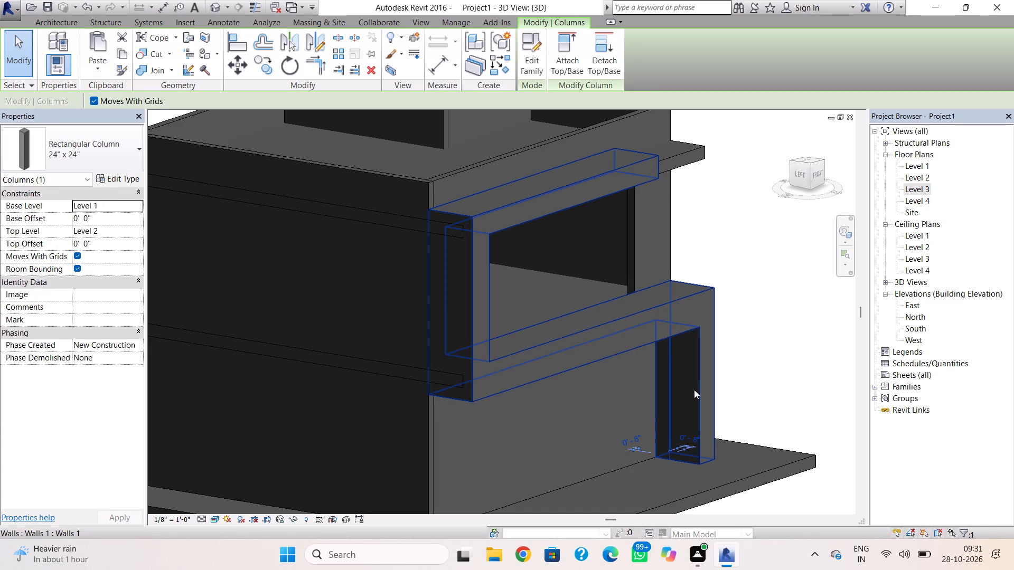
click(659, 383)
click(767, 362)
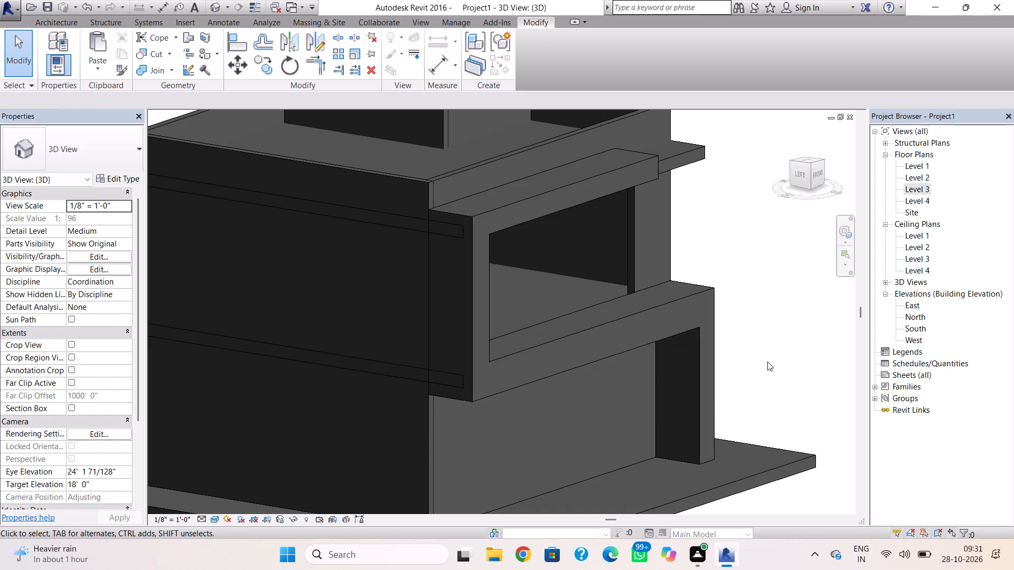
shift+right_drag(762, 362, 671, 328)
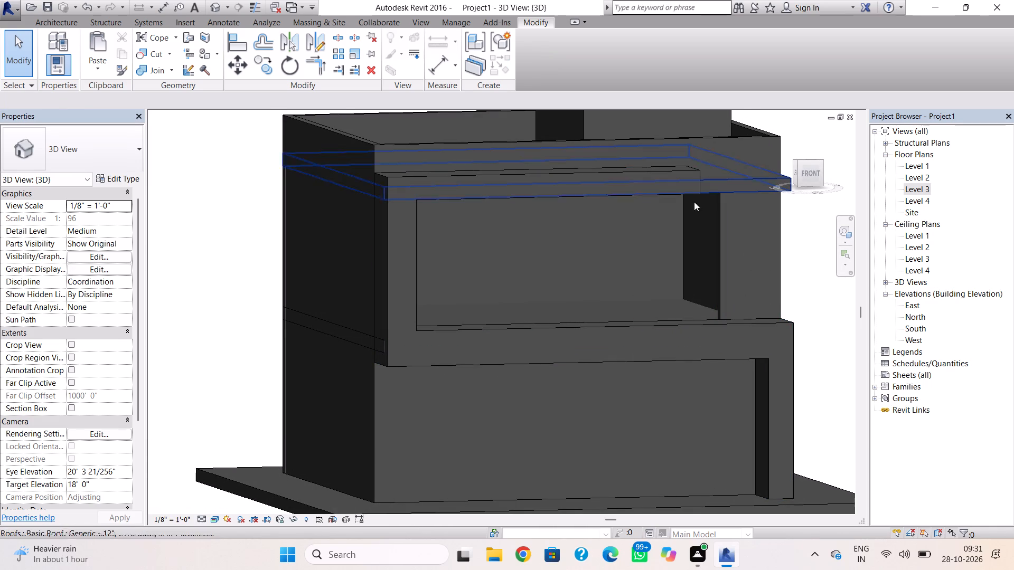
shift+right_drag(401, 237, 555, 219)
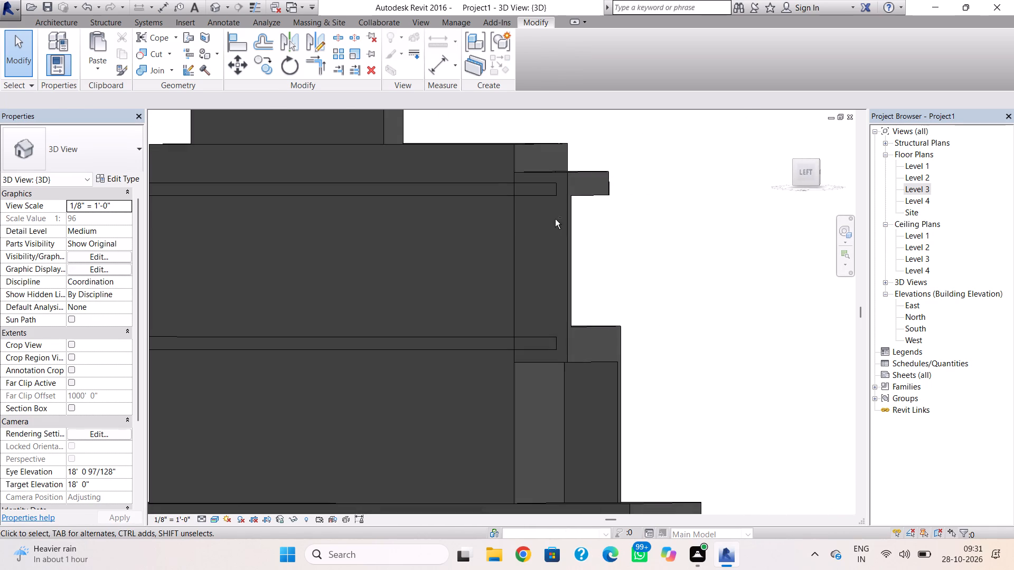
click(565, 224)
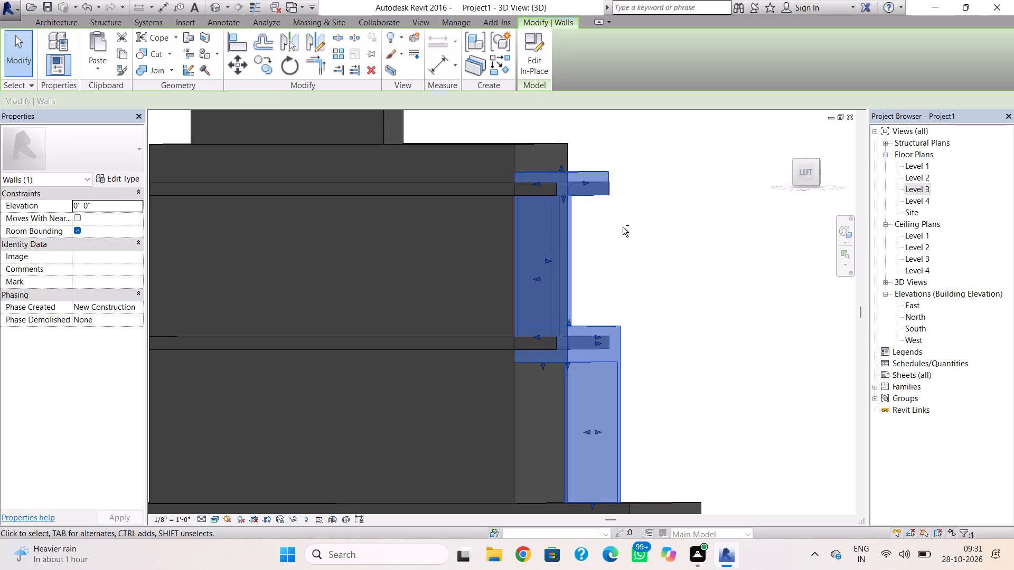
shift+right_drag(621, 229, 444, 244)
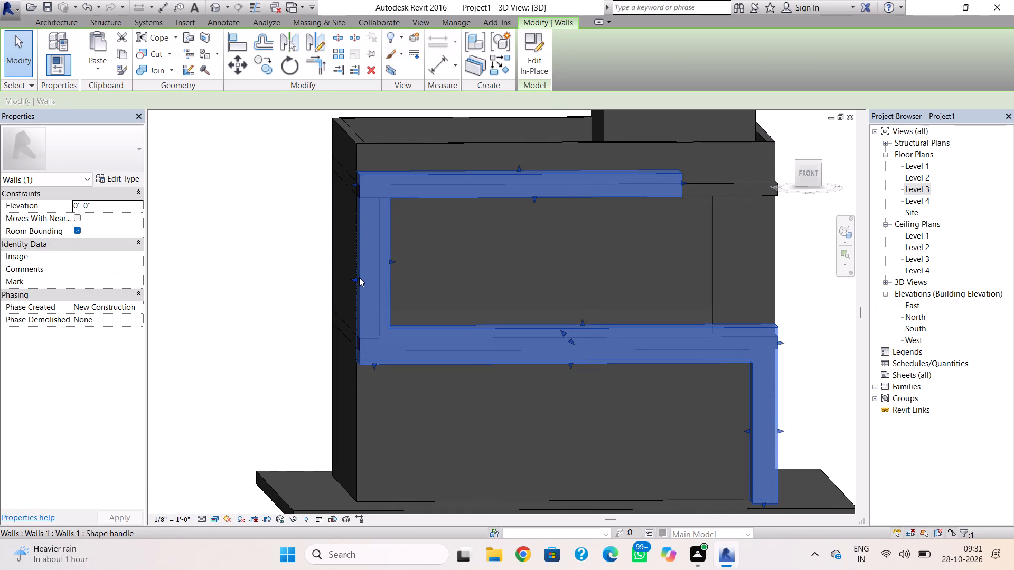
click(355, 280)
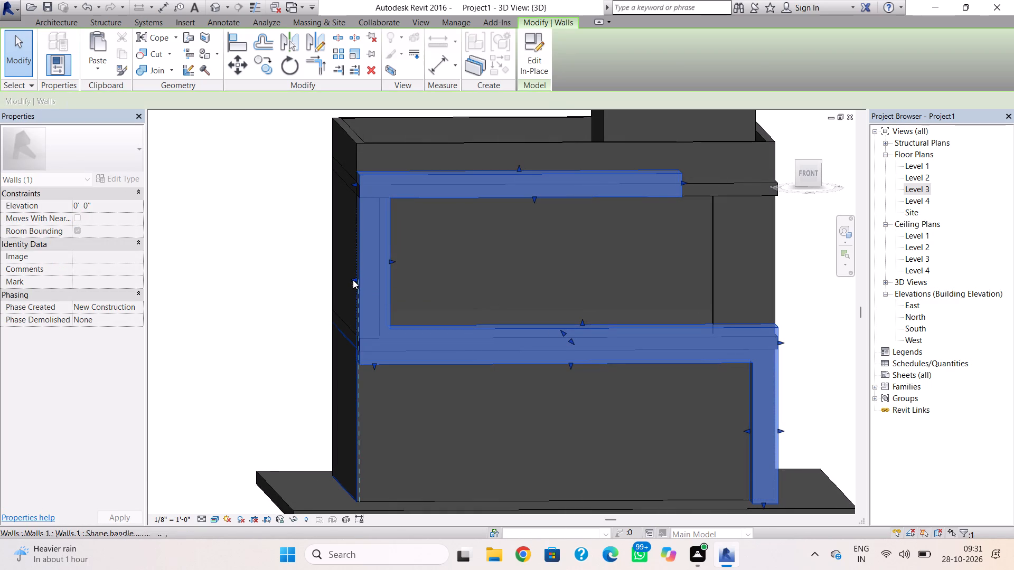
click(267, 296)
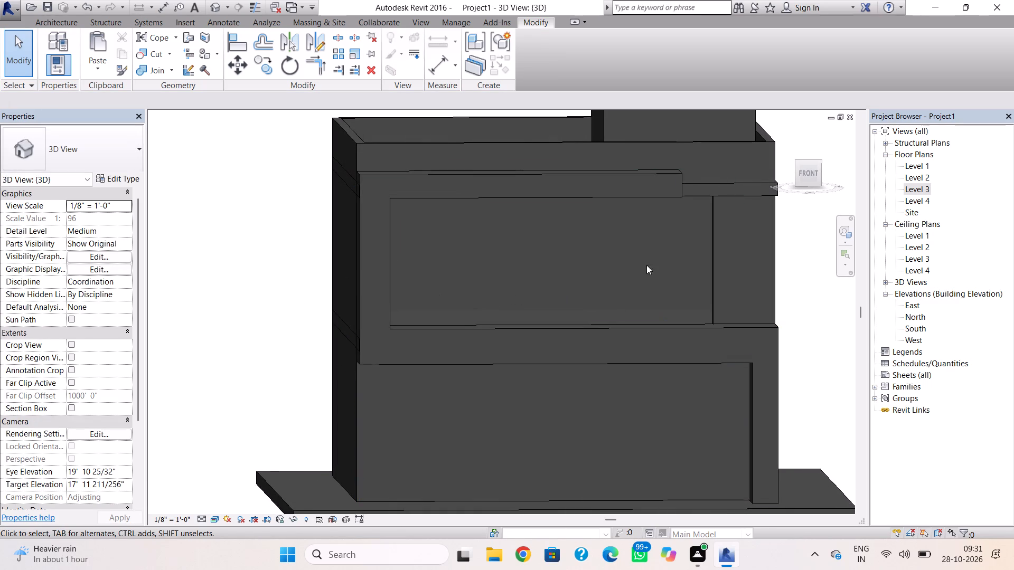
Raise the top edge of the frame's lower band slightly above the lower roof slab.
scroll(698, 256, down, 3)
middle_drag(690, 255, 644, 199)
scroll(644, 199, up, 1)
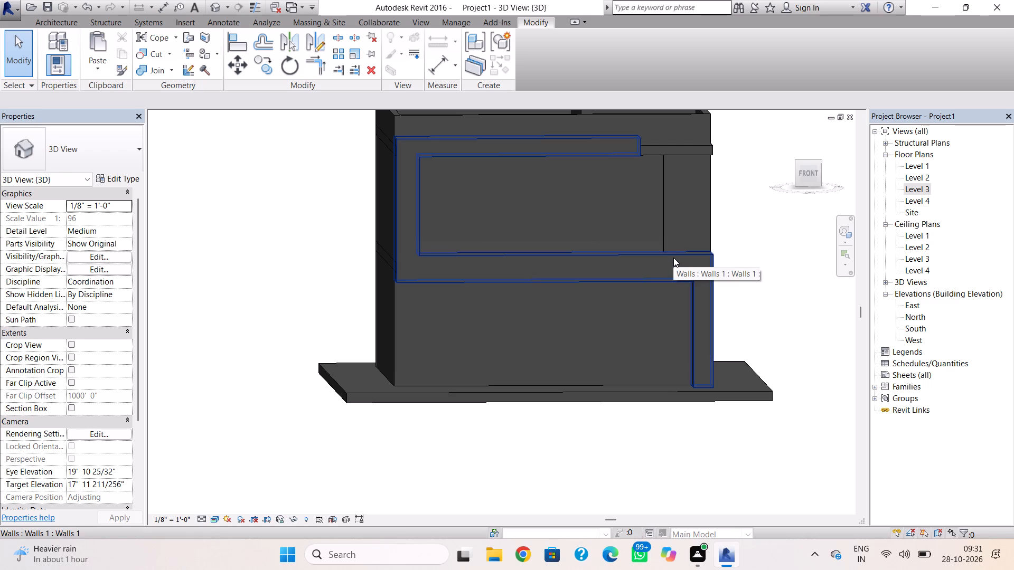
click(673, 258)
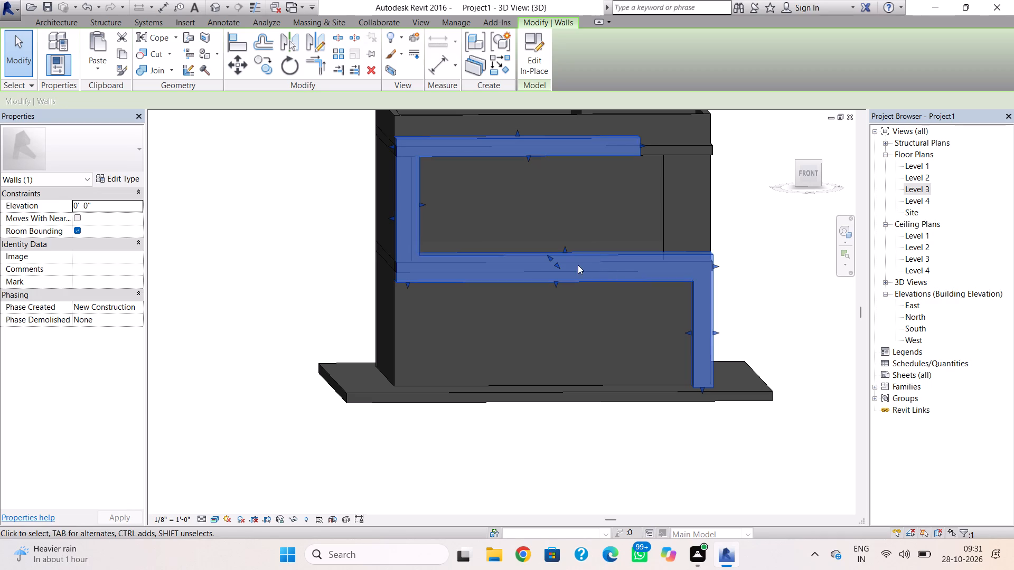
drag(565, 251, 565, 244)
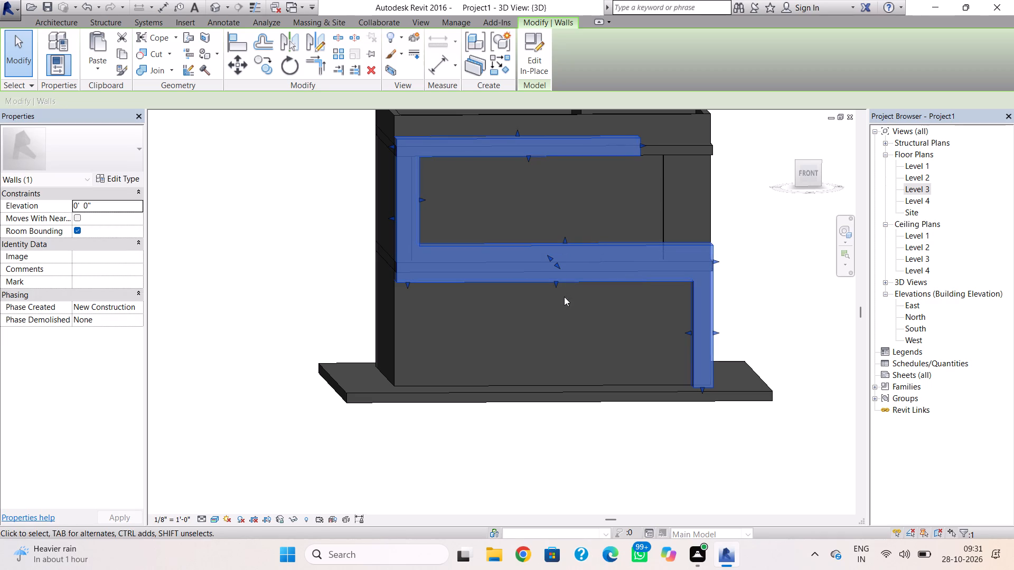
Raise the bottom edge of the frame's lower band to just above the underside of the lower roof slab.
drag(555, 284, 560, 262)
click(576, 297)
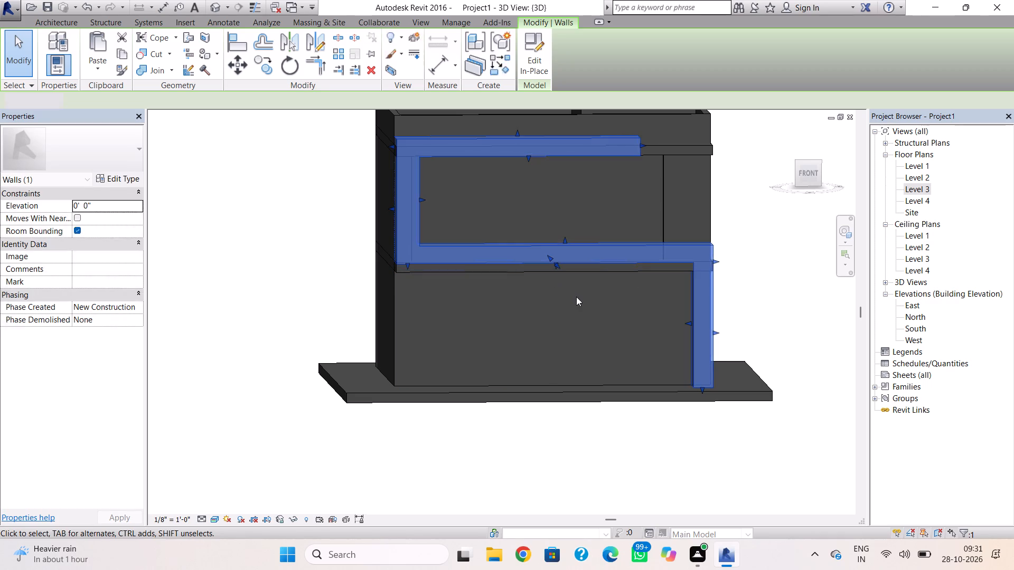
click(574, 258)
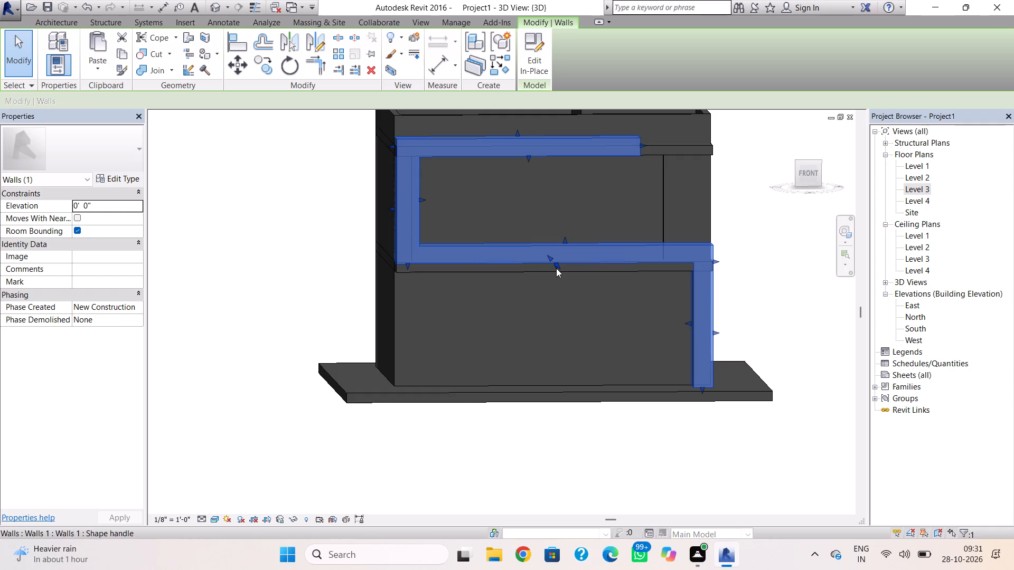
scroll(556, 268, up, 18)
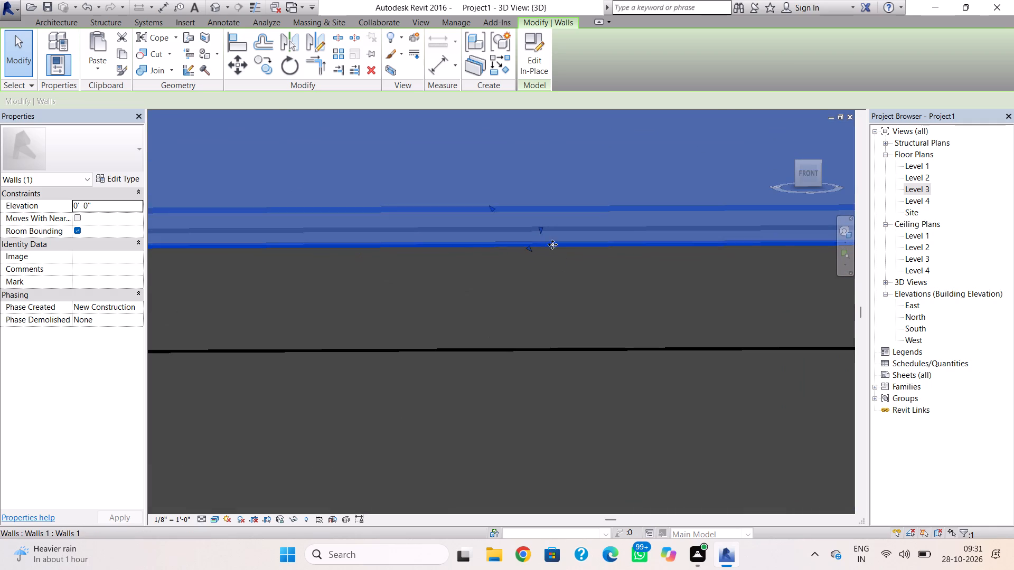
drag(541, 232, 548, 249)
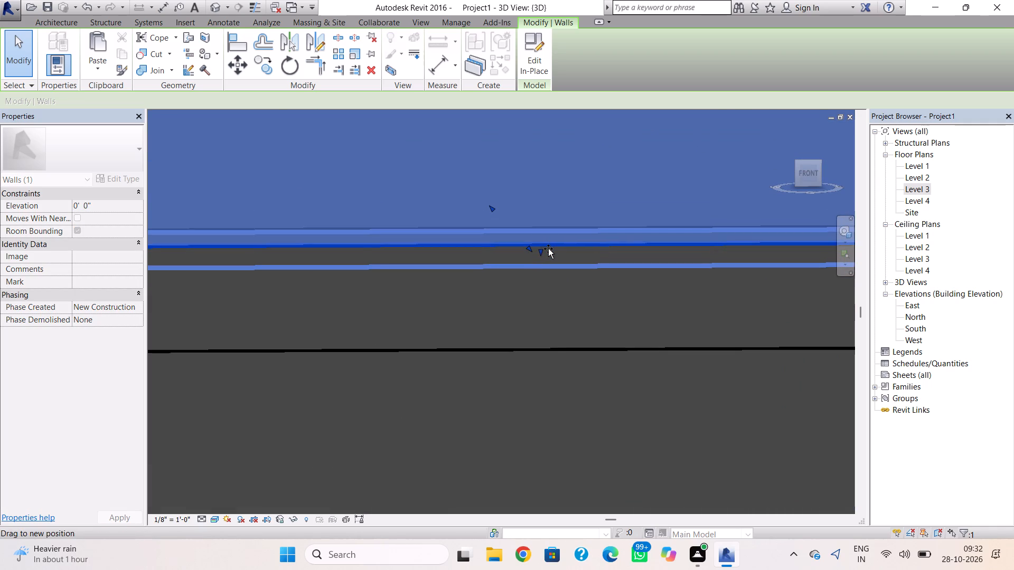
drag(548, 249, 552, 260)
click(567, 313)
Start a new in-place model component in the Walls family category, accepting the default name.
scroll(532, 297, down, 2)
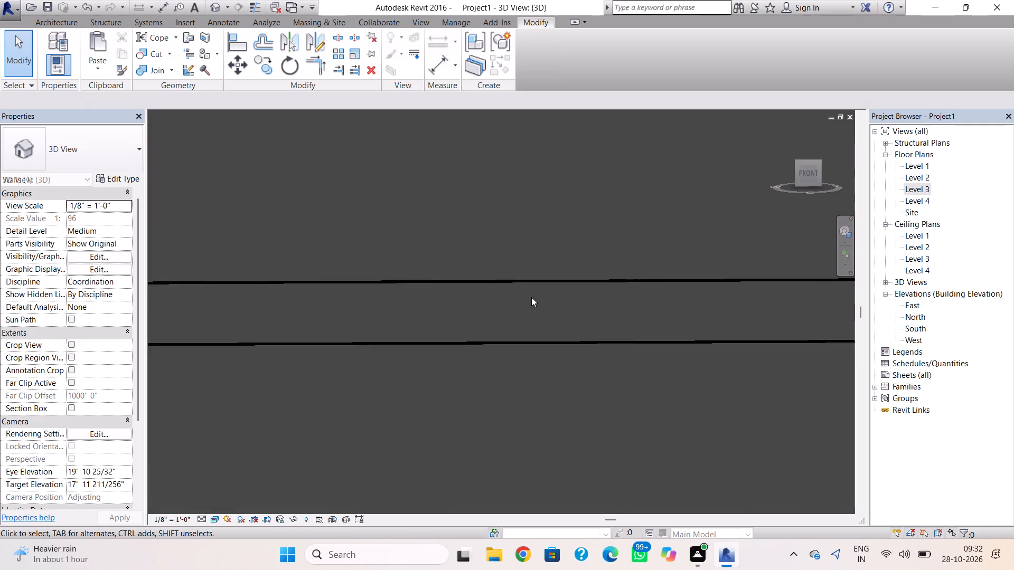
scroll(531, 297, down, 3)
scroll(482, 186, down, 4)
scroll(478, 247, down, 9)
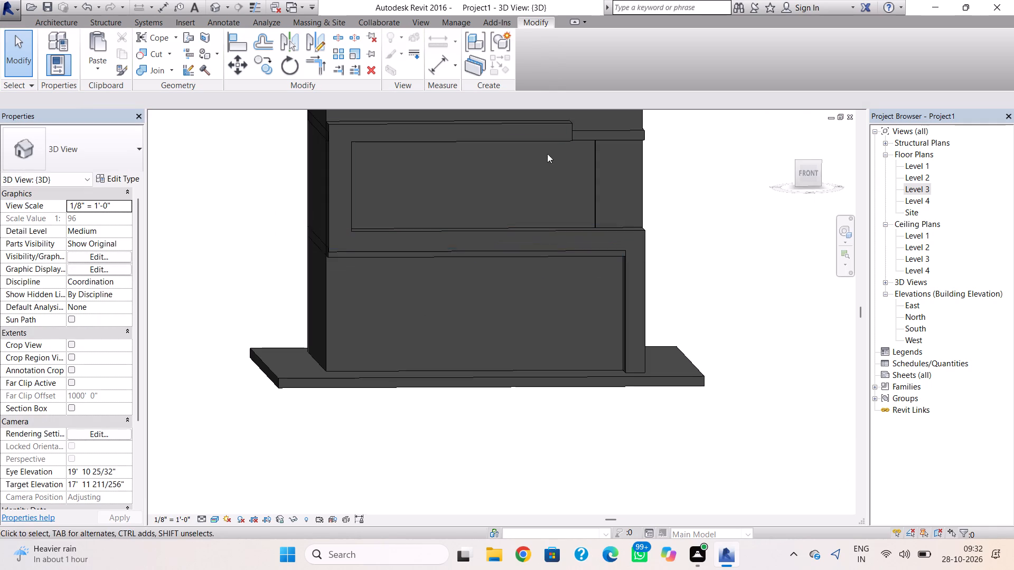
click(58, 27)
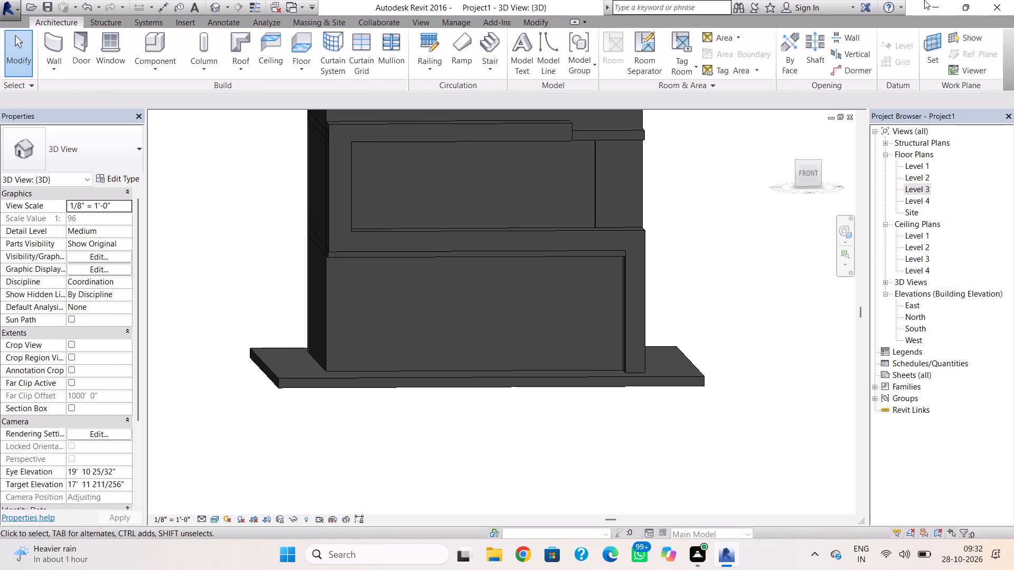
click(161, 68)
click(174, 117)
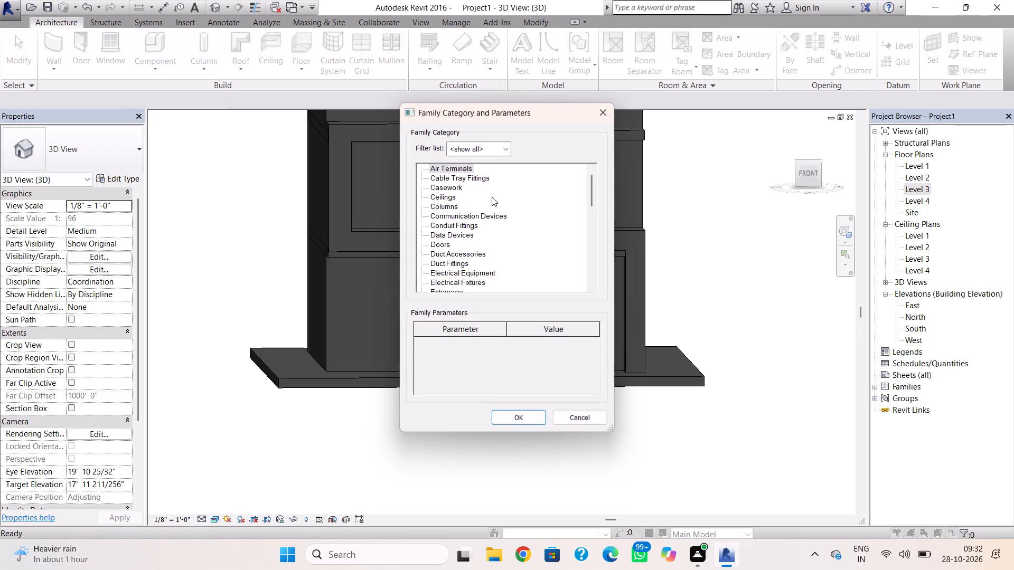
drag(590, 197, 602, 279)
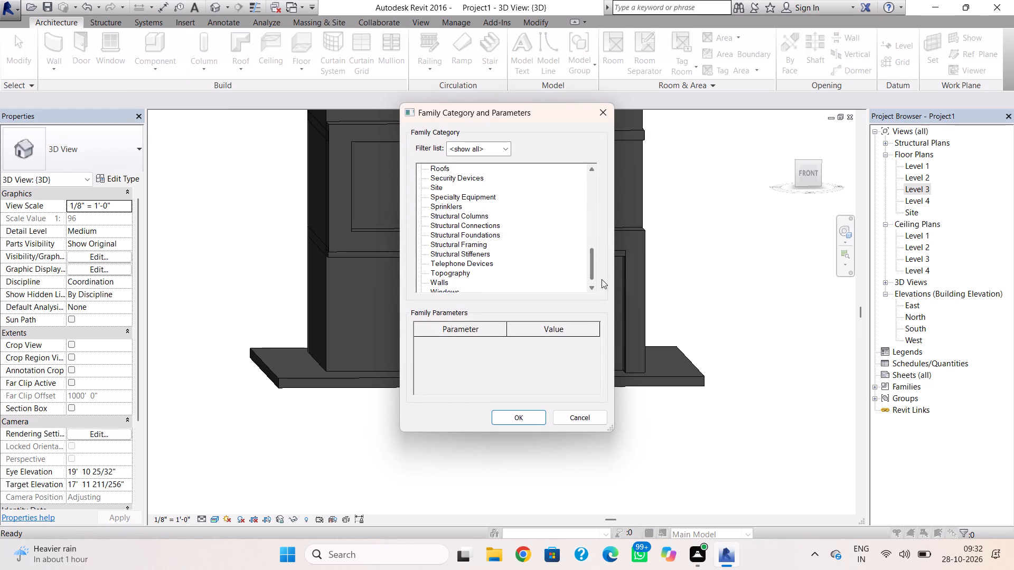
drag(602, 279, 602, 280)
click(444, 272)
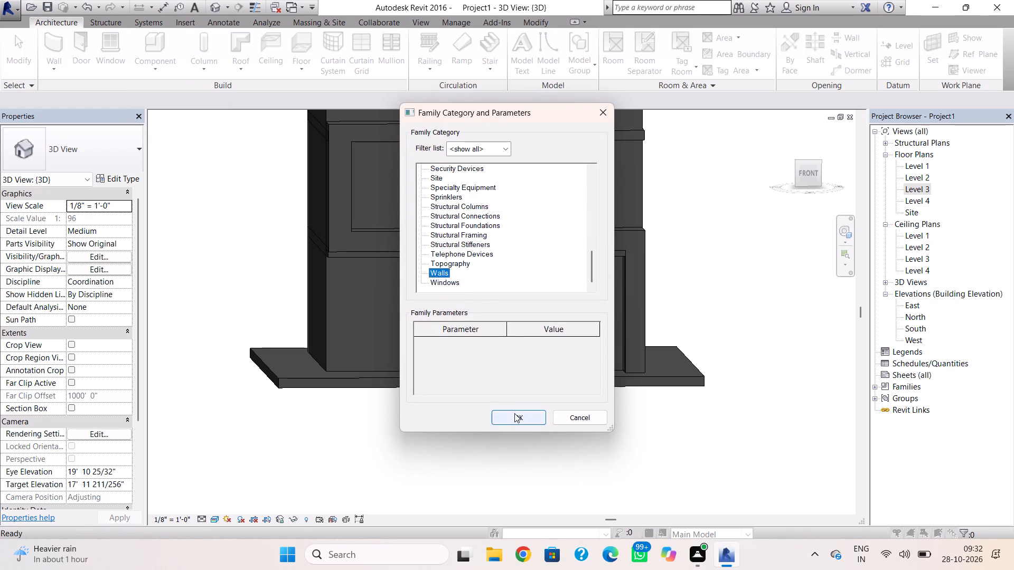
click(514, 413)
click(514, 301)
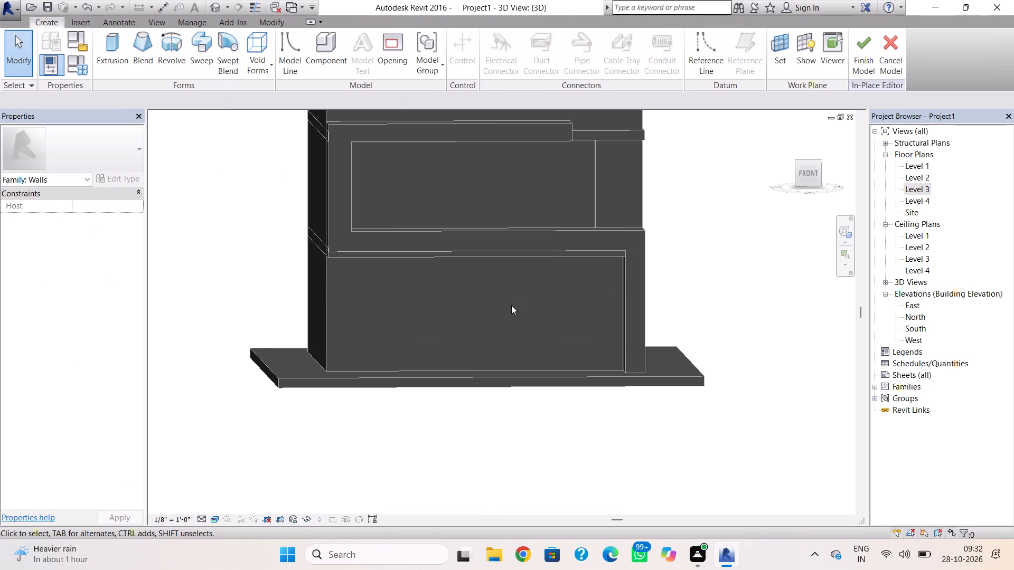
Set the work plane for the in-place wall by picking the ground-floor front wall.
click(788, 55)
click(479, 304)
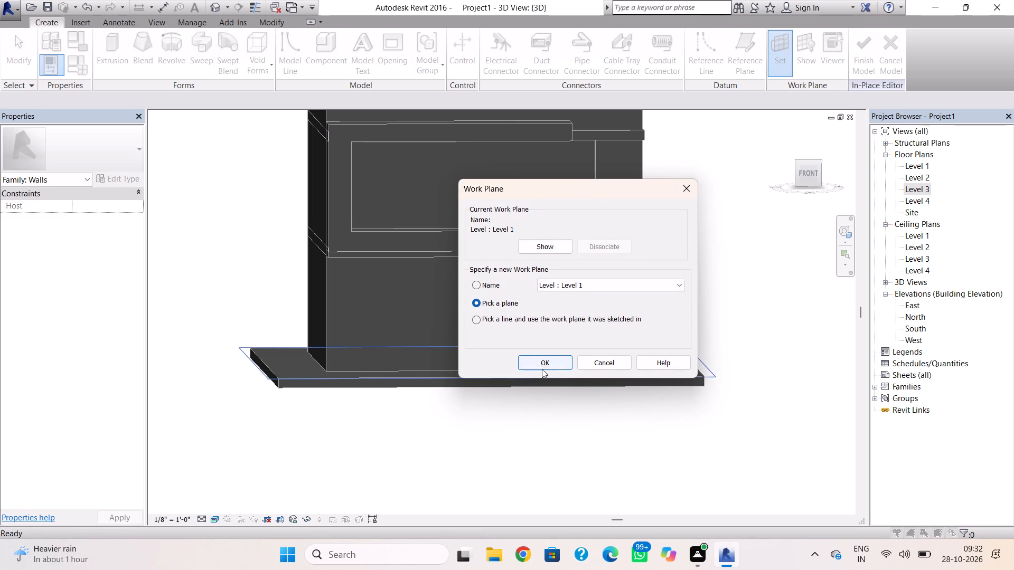
click(542, 364)
shift+right_drag(530, 360, 536, 364)
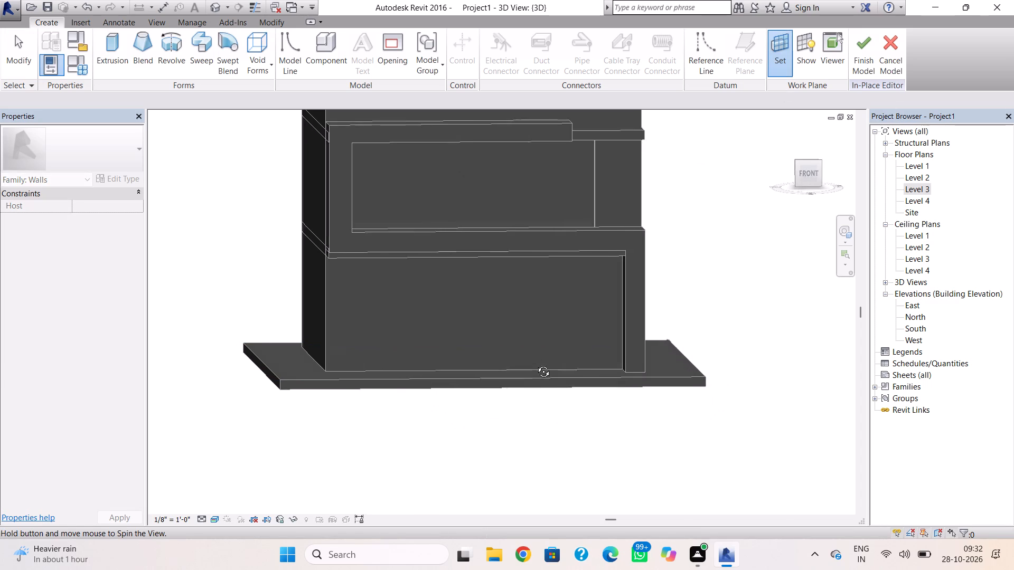
shift+right_drag(536, 364, 632, 393)
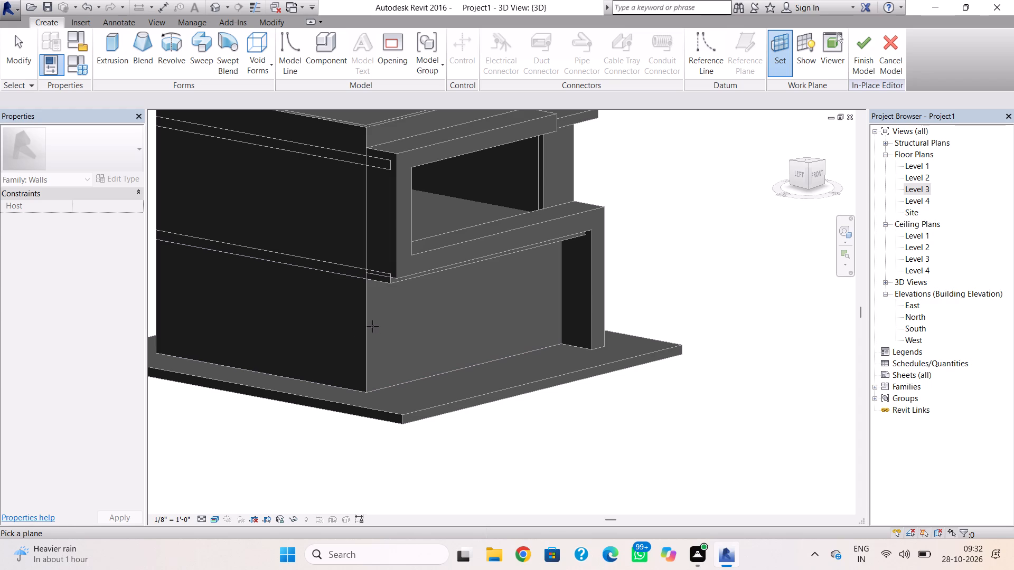
click(371, 330)
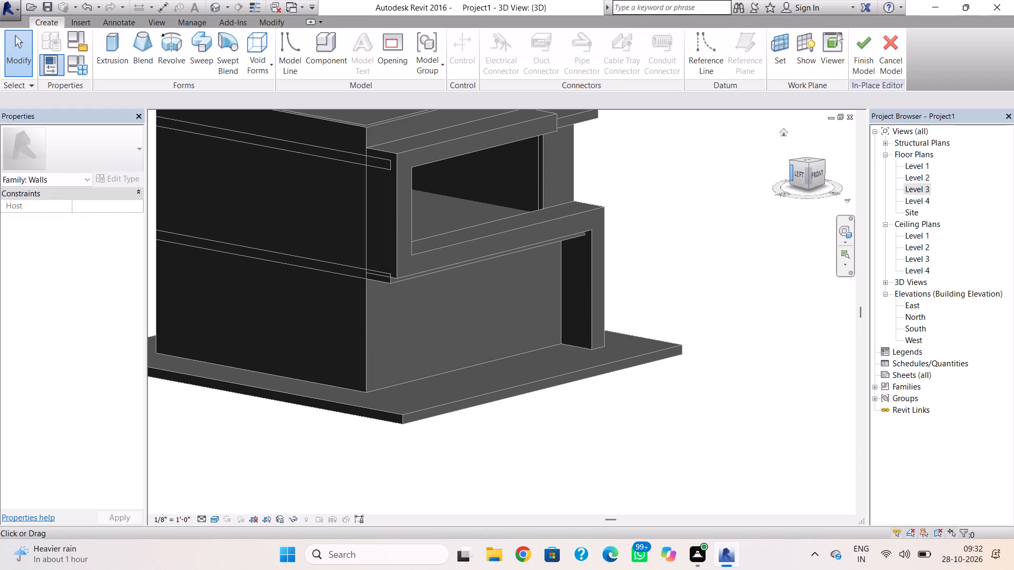
Start an extrusion and sketch a rectangle about 10'-8" wide and 12'-0" high at the ground-floor front facade's left end.
click(822, 176)
click(797, 173)
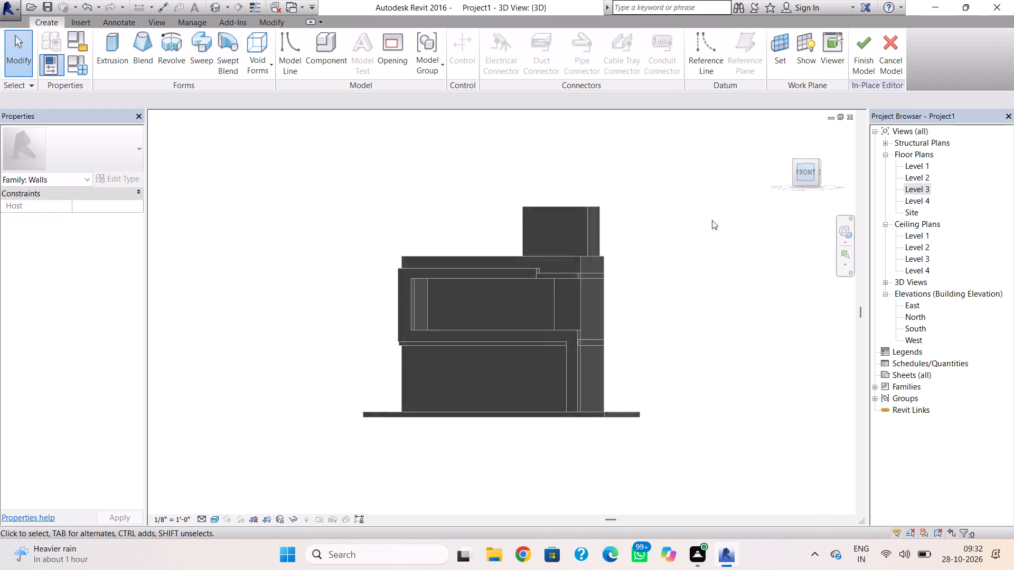
scroll(556, 288, up, 4)
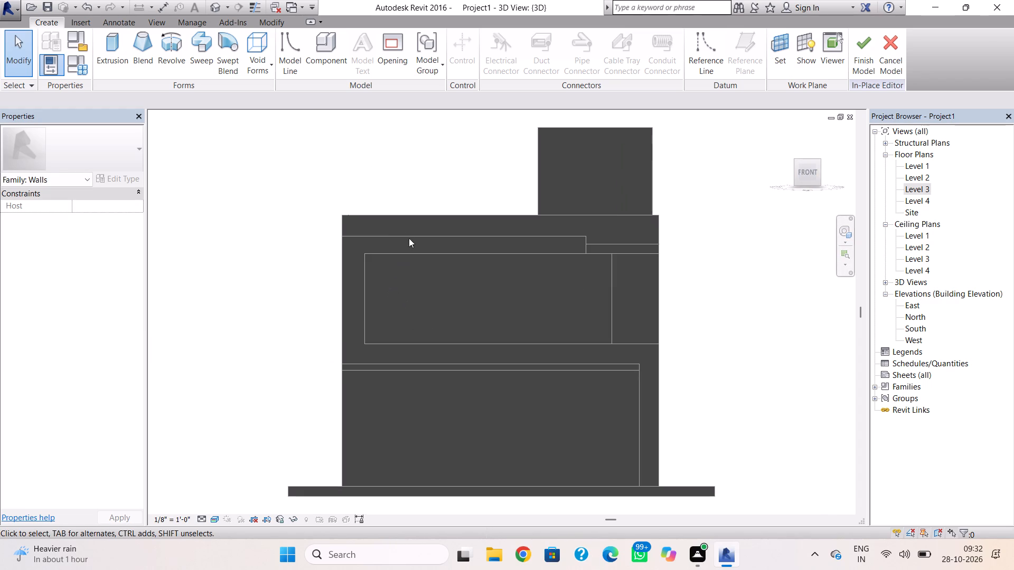
click(108, 59)
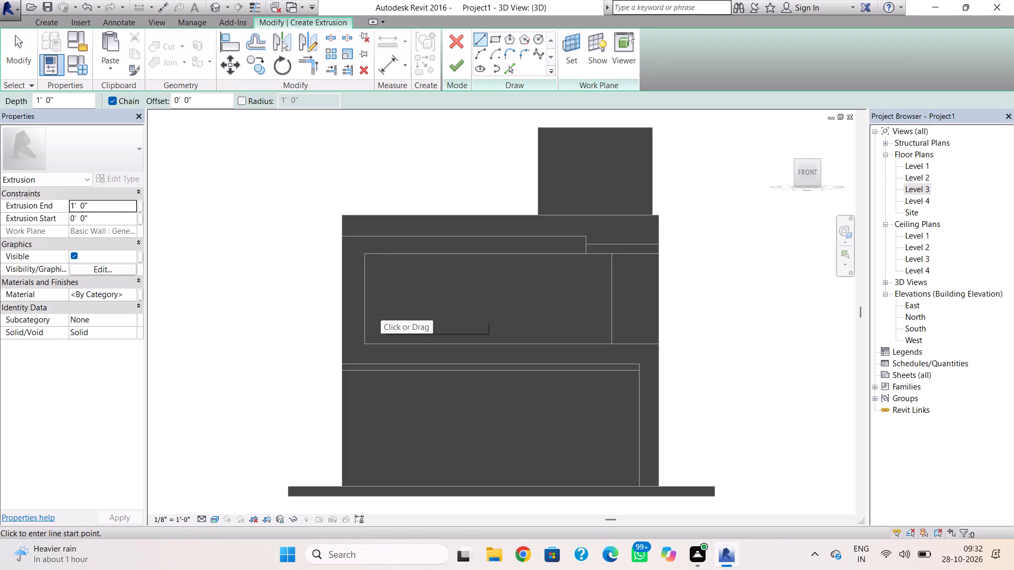
click(342, 374)
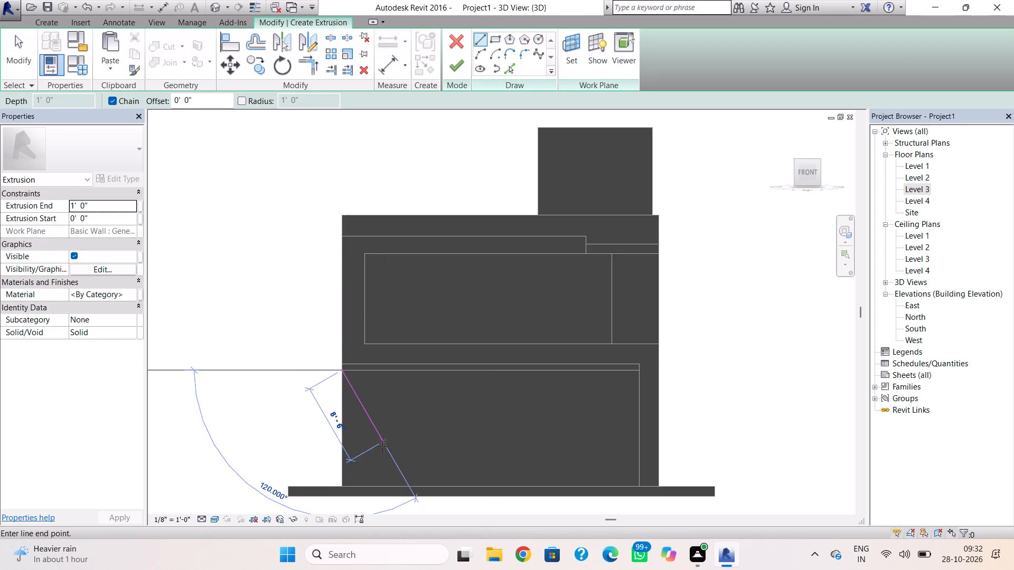
click(497, 43)
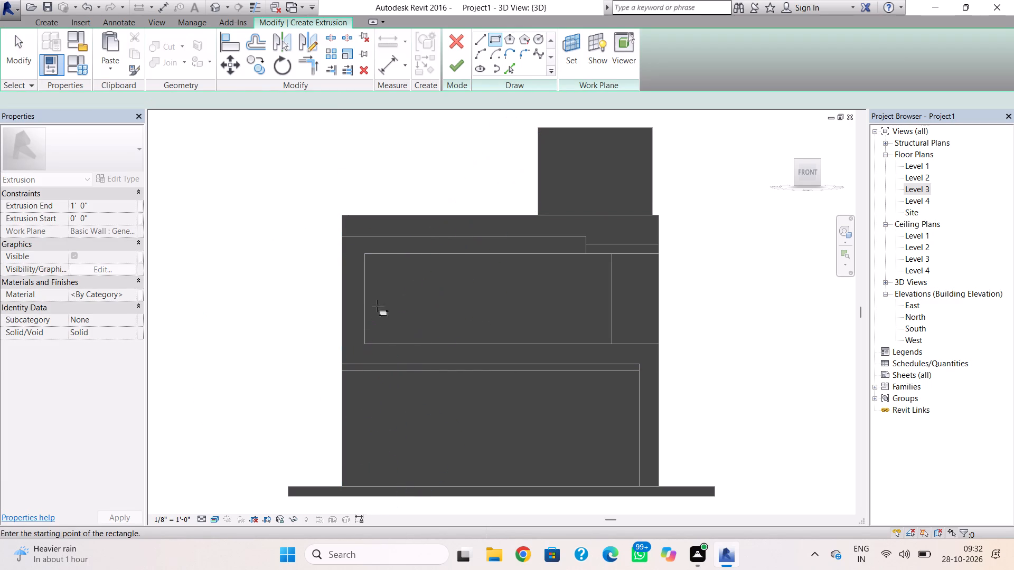
click(339, 373)
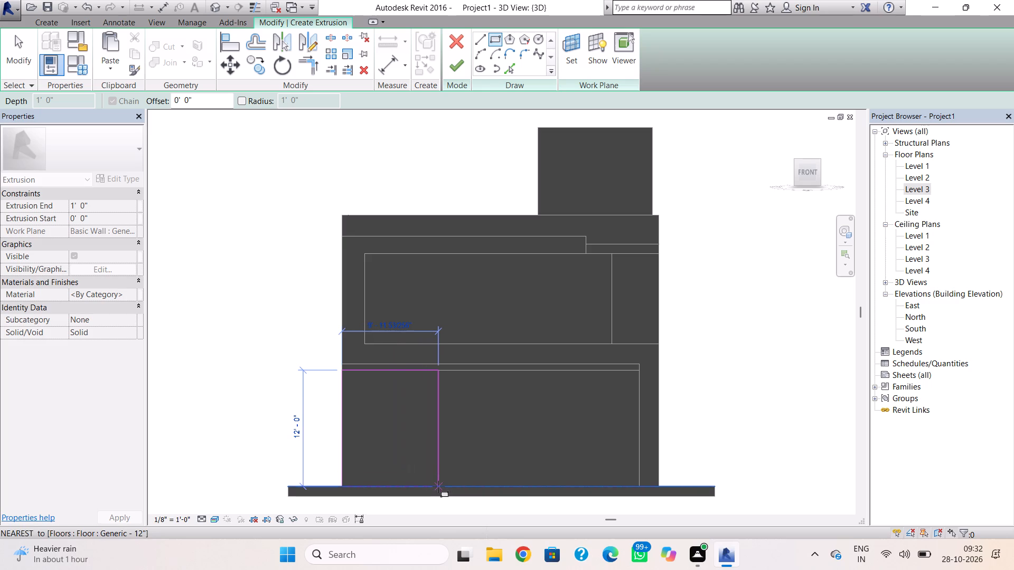
click(445, 487)
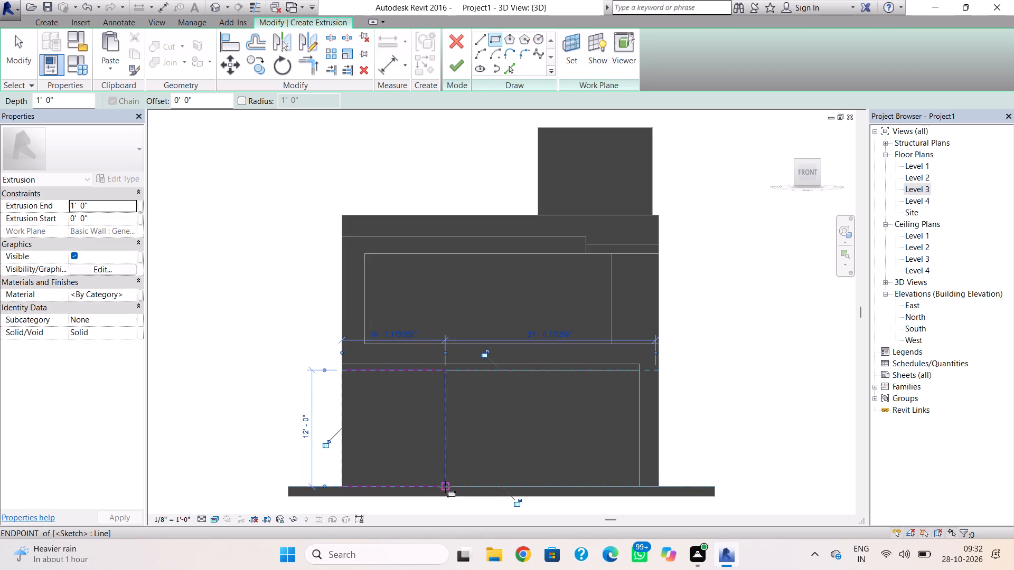
key(Escape)
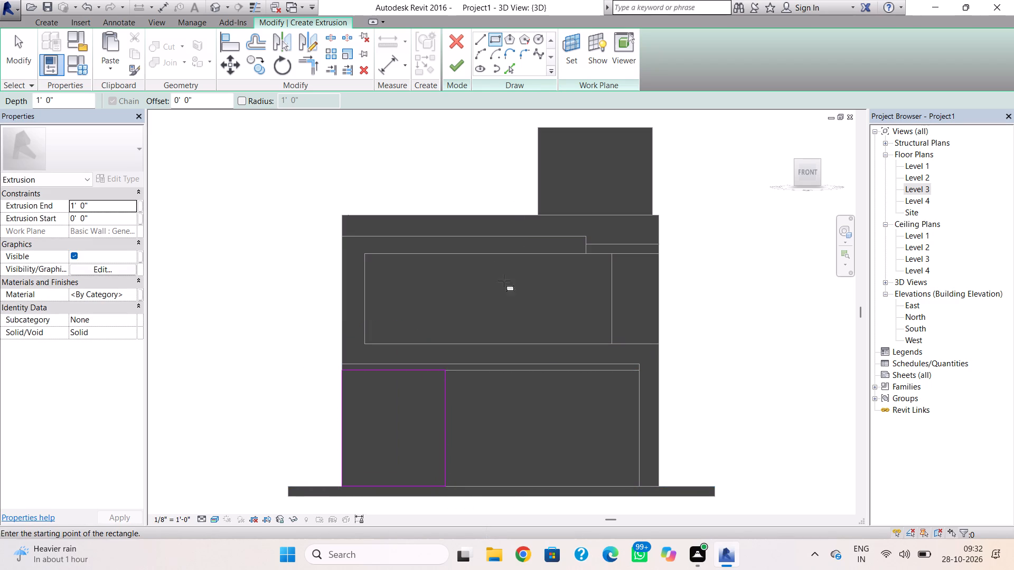
key(Escape)
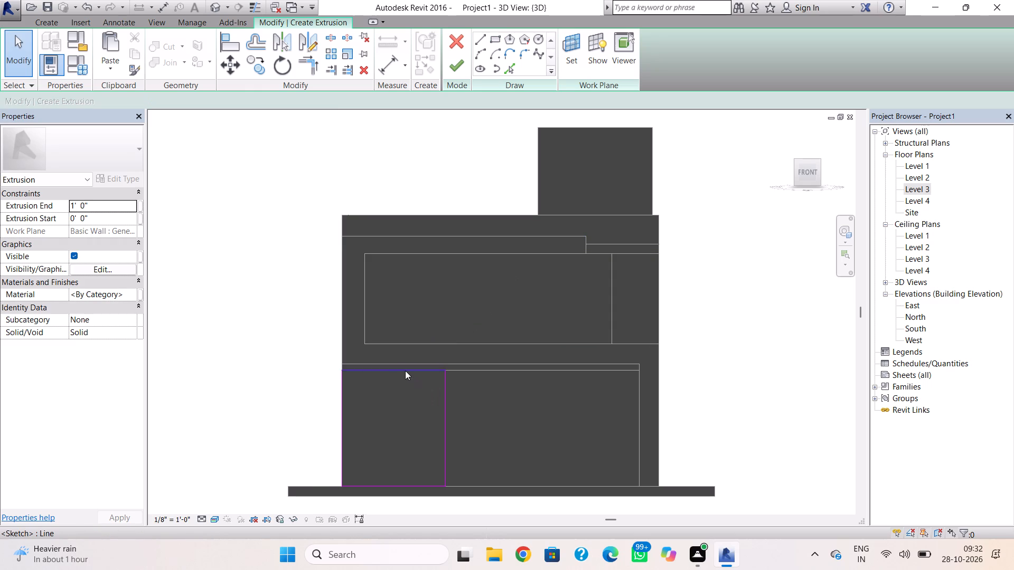
Raise the rectangle's top edge to a height of 12'-8" and finish the extrusion with a depth of 1'-0".
click(405, 370)
key(Up)
key(Up)
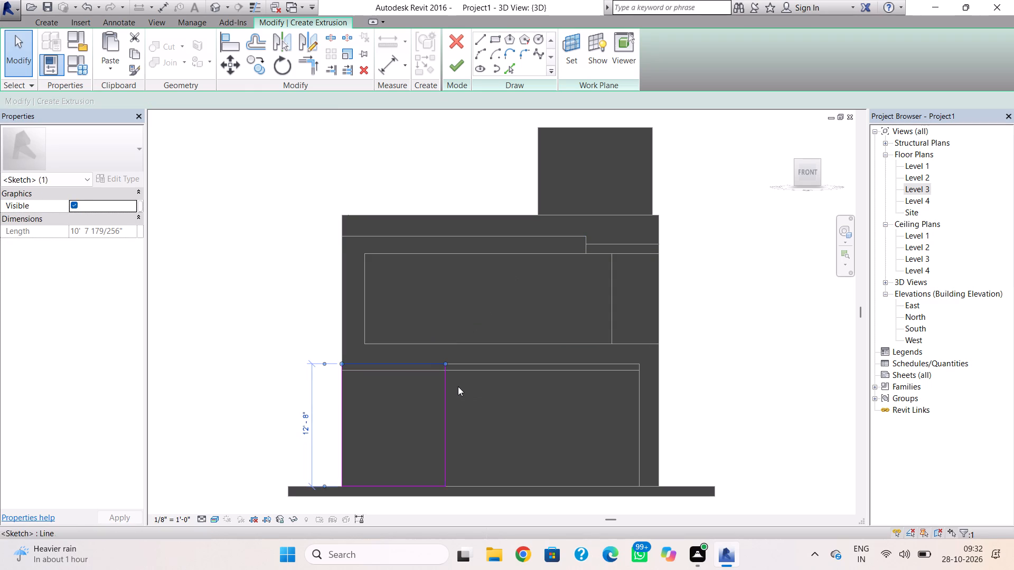
click(460, 387)
click(462, 64)
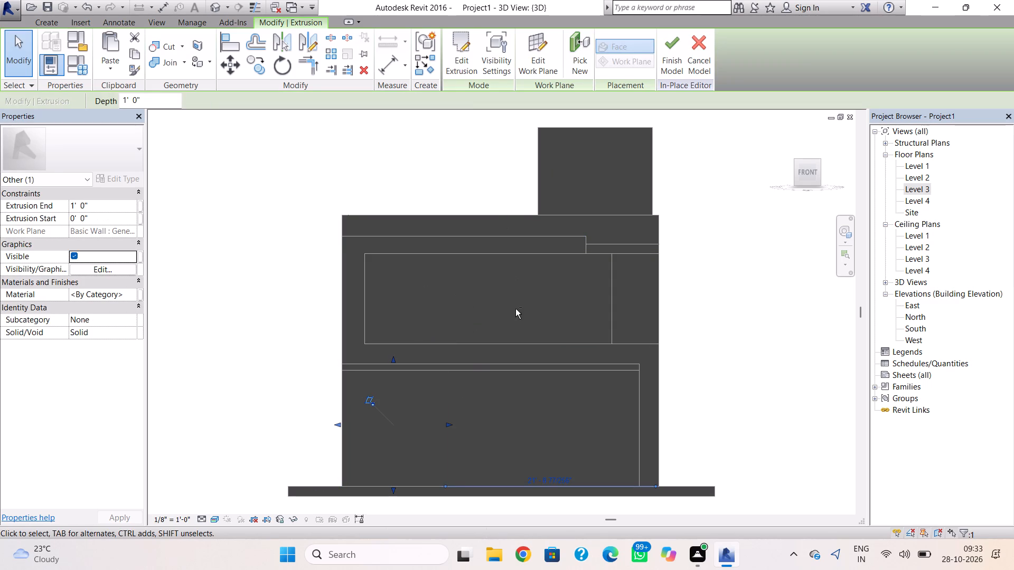
Stretch the block's front face outward about 4'-10" from the work plane, in line with the facade frame's front.
shift+right_drag(469, 312, 613, 348)
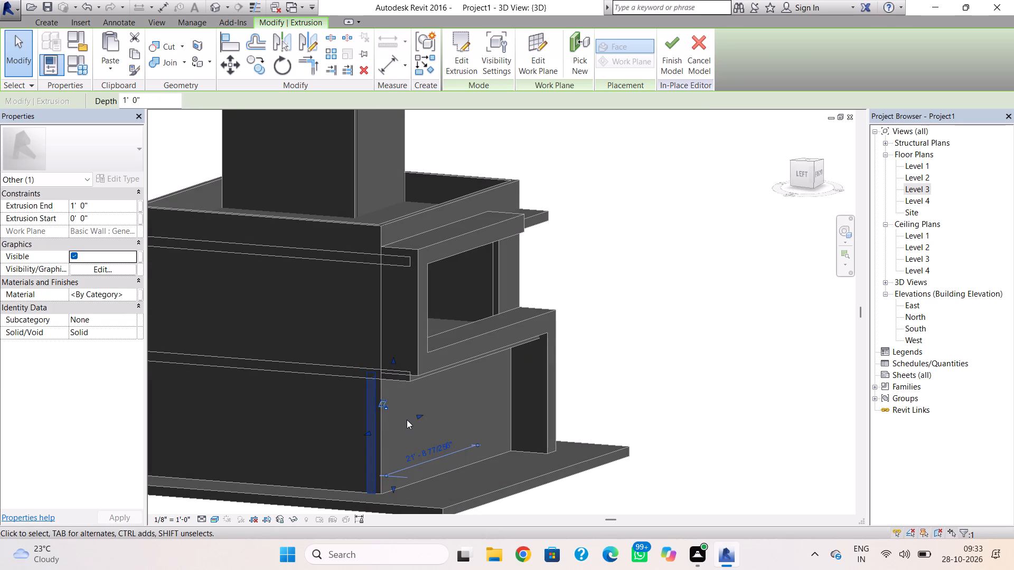
click(414, 410)
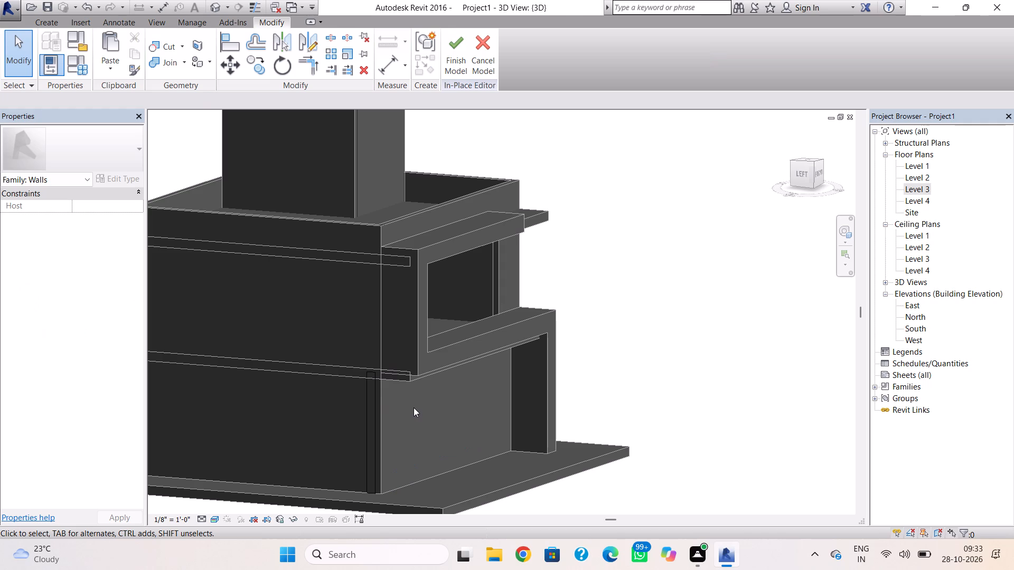
click(379, 420)
drag(402, 424, 439, 437)
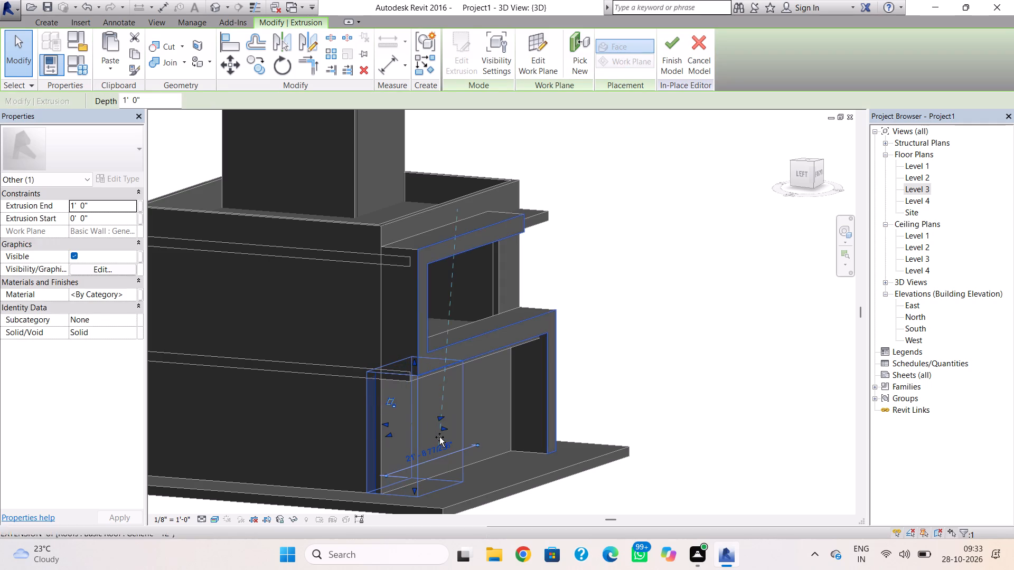
drag(439, 437, 445, 439)
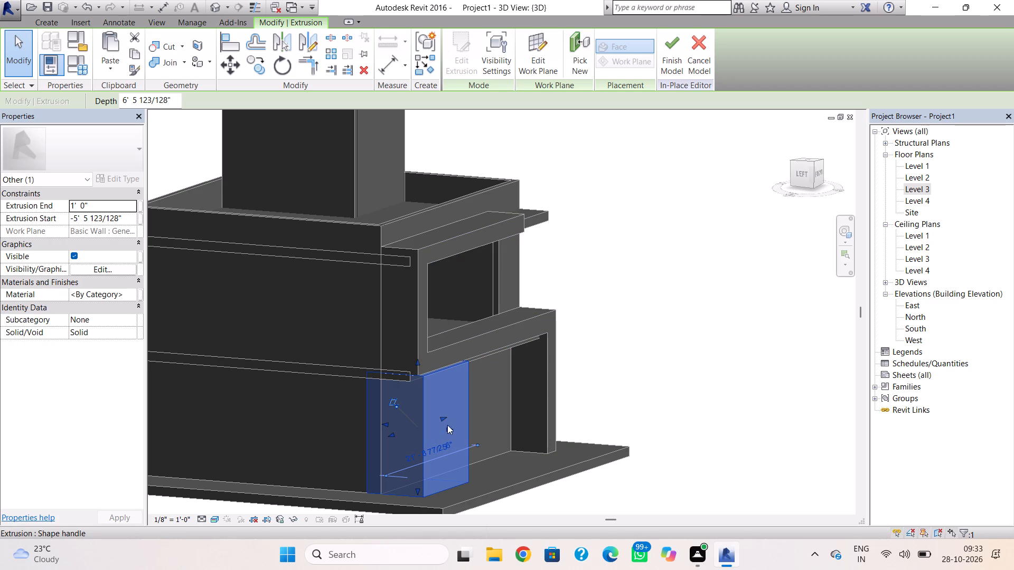
drag(442, 417, 434, 421)
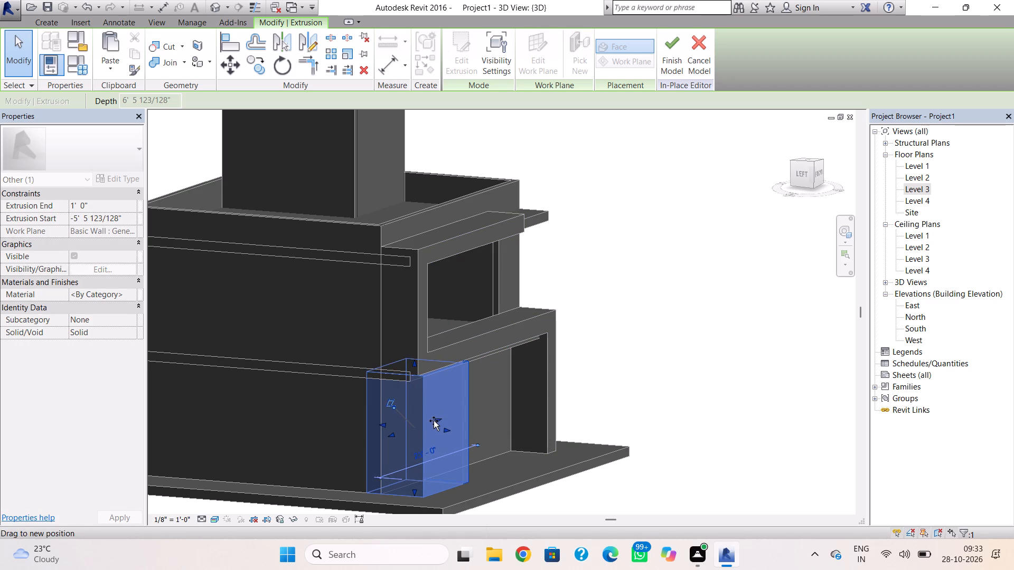
drag(434, 421, 443, 428)
drag(450, 430, 455, 432)
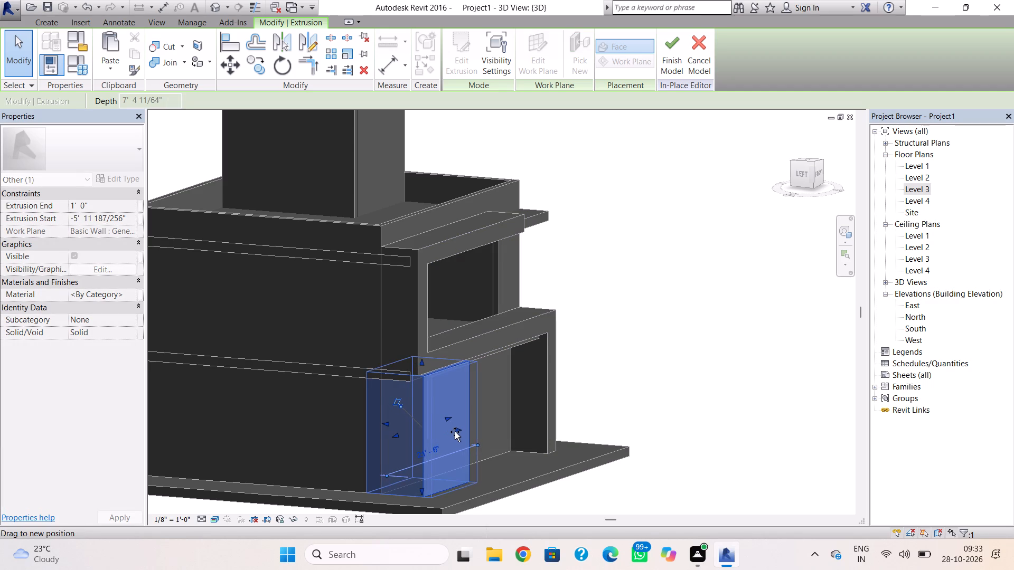
drag(455, 432, 443, 426)
click(503, 417)
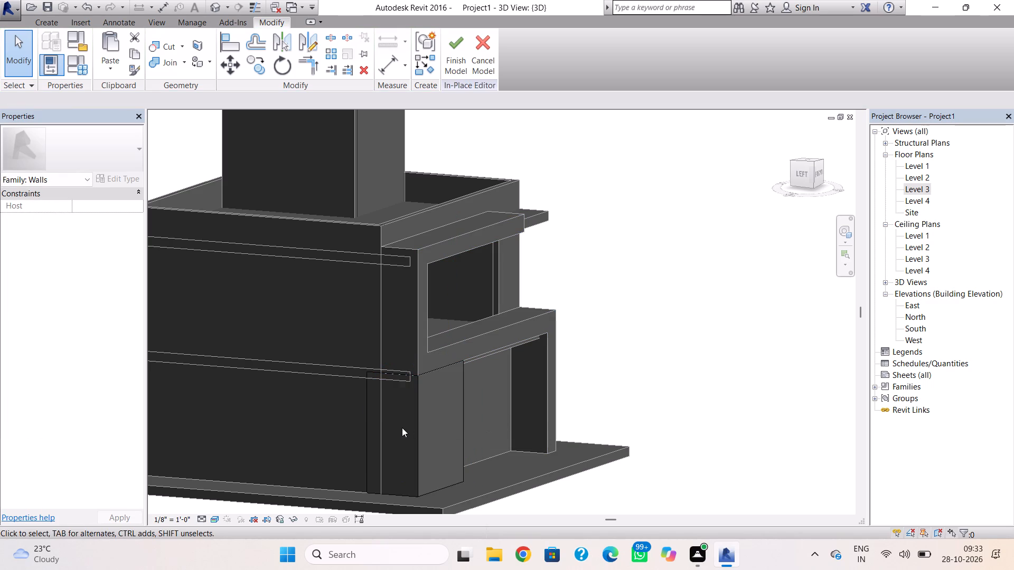
Bring the block's back face forward to line up with the building's front wall.
click(416, 417)
drag(387, 424, 403, 428)
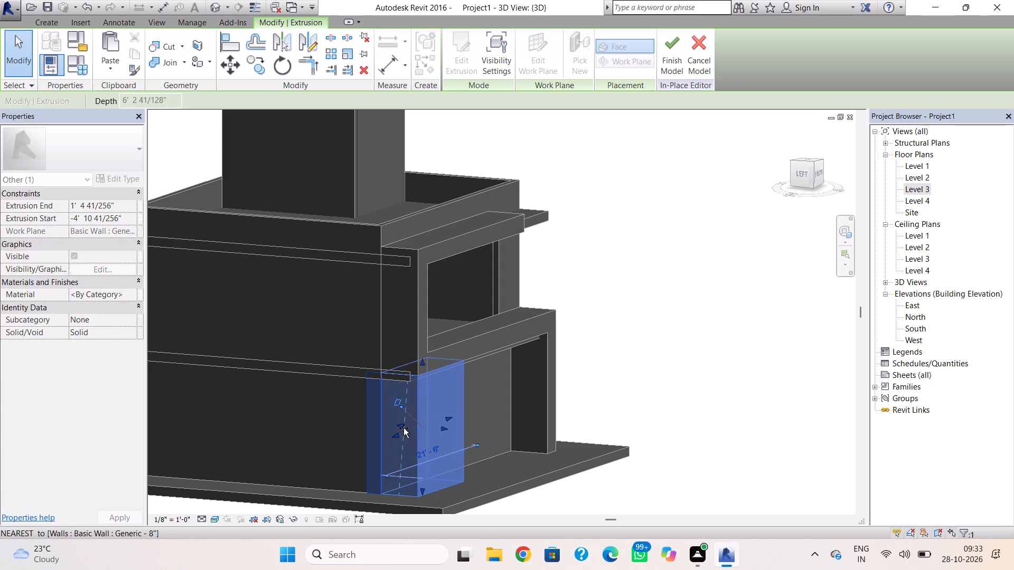
drag(403, 428, 405, 433)
click(491, 407)
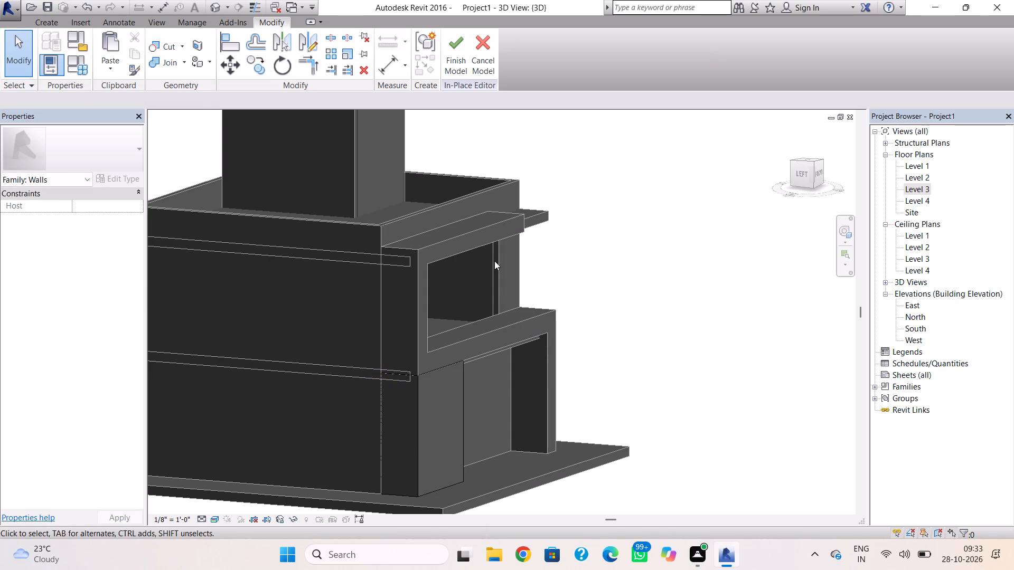
Finish the in-place wall model containing the ground-floor block.
shift+right_drag(566, 332, 459, 322)
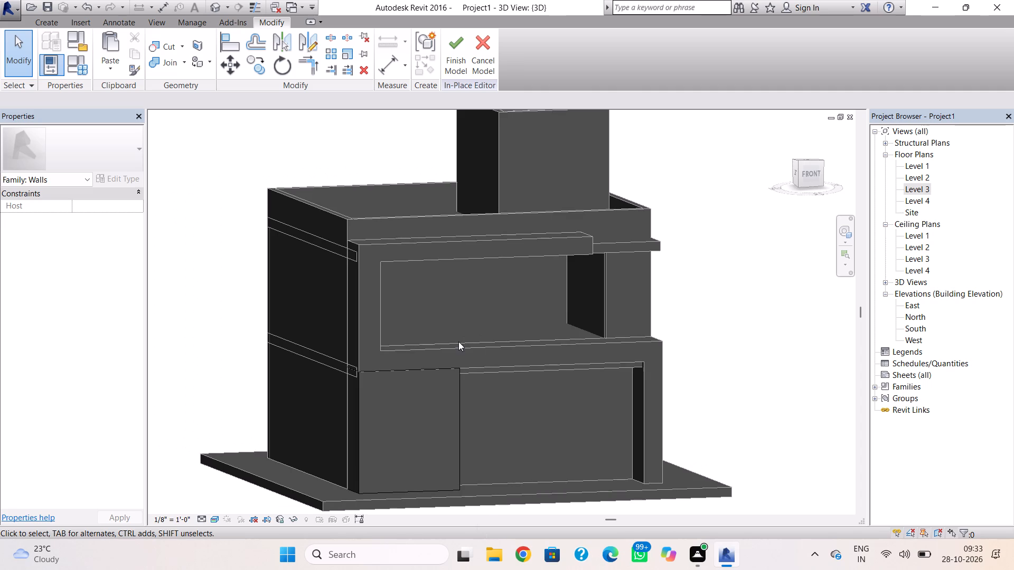
shift+right_drag(494, 400, 461, 354)
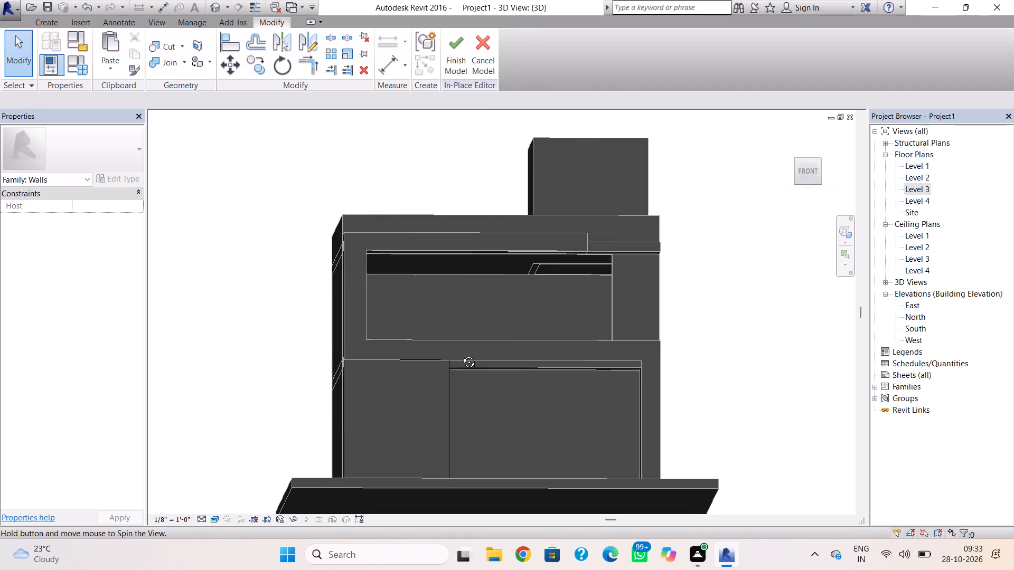
shift+right_drag(461, 354, 393, 413)
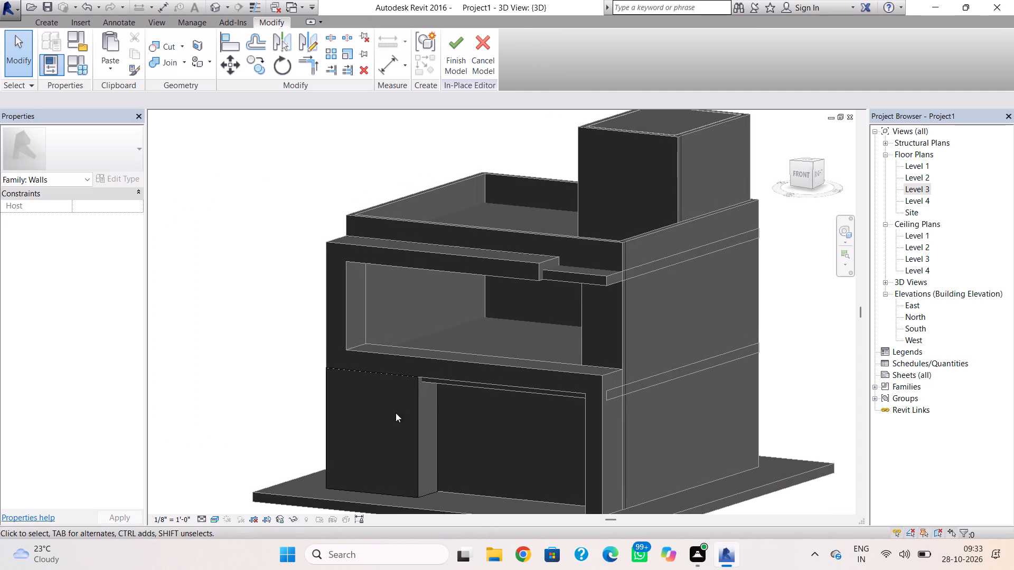
right_drag(403, 412, 465, 401)
right_drag(465, 401, 465, 400)
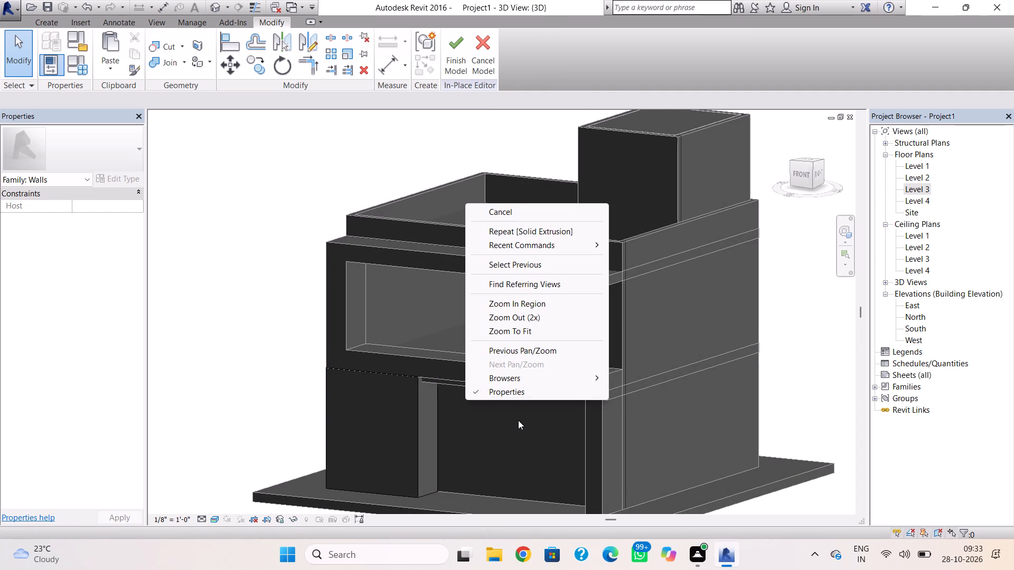
key(Escape)
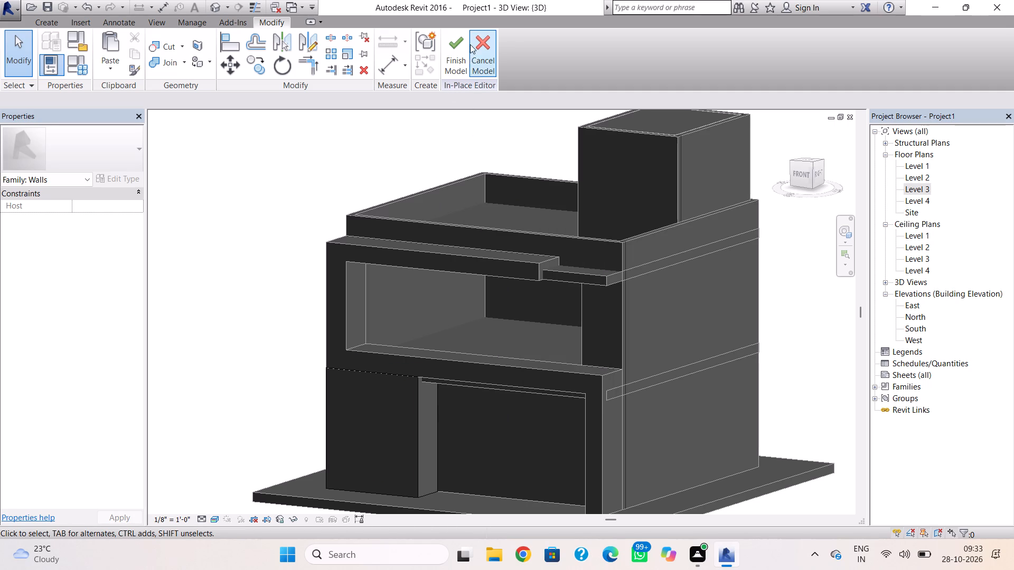
click(62, 24)
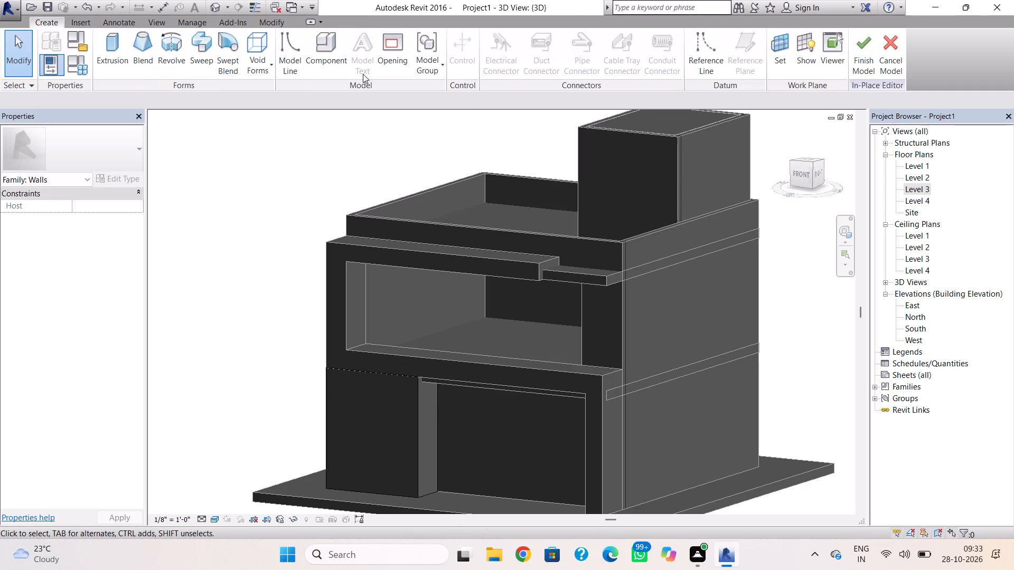
click(863, 49)
Load the first of the two Casement Dbl with Trim families from the US Imperial Windows library for window placement.
shift+right_drag(466, 345, 536, 330)
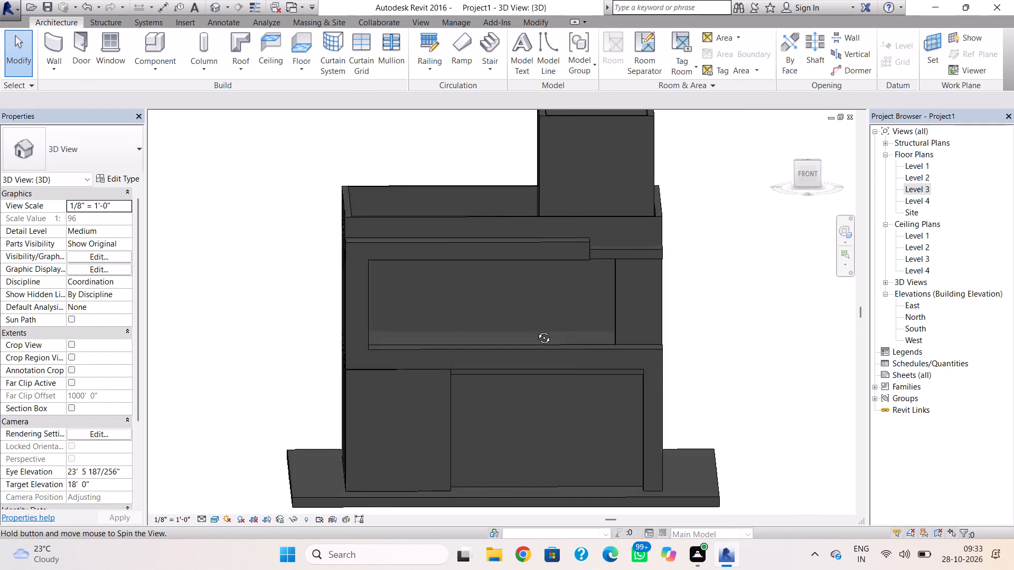
shift+right_drag(536, 330, 551, 346)
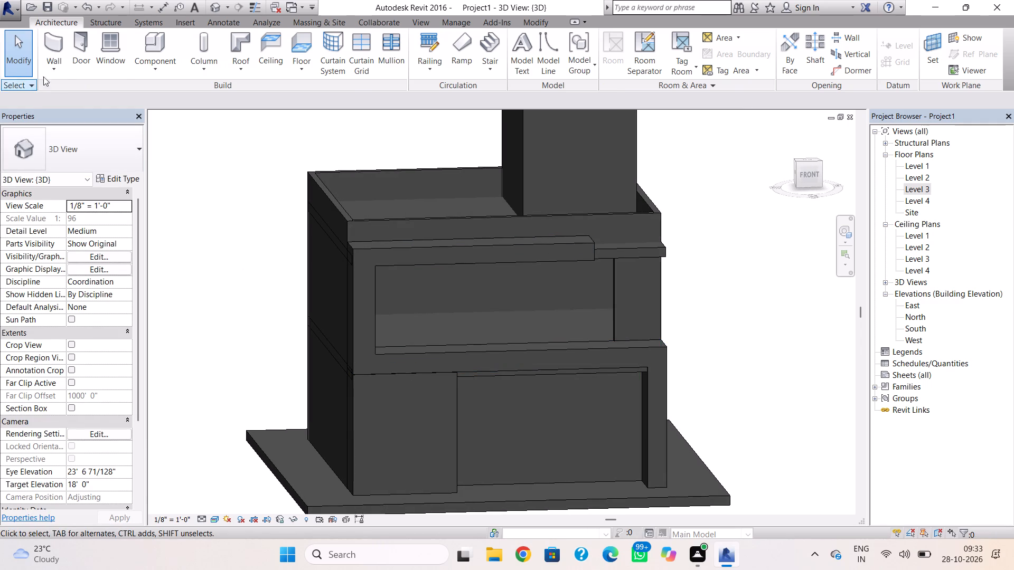
drag(107, 49, 113, 54)
click(112, 155)
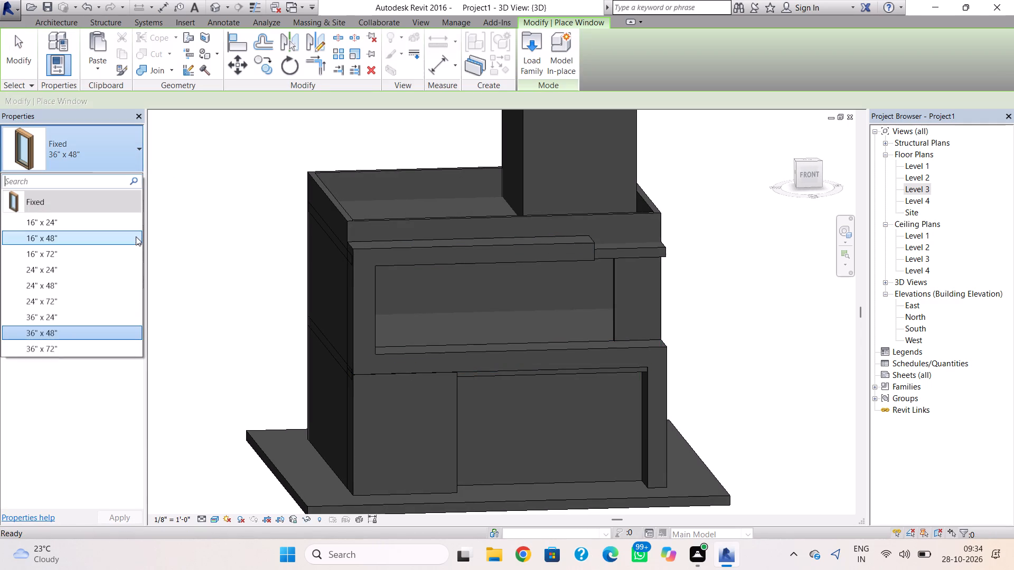
click(523, 43)
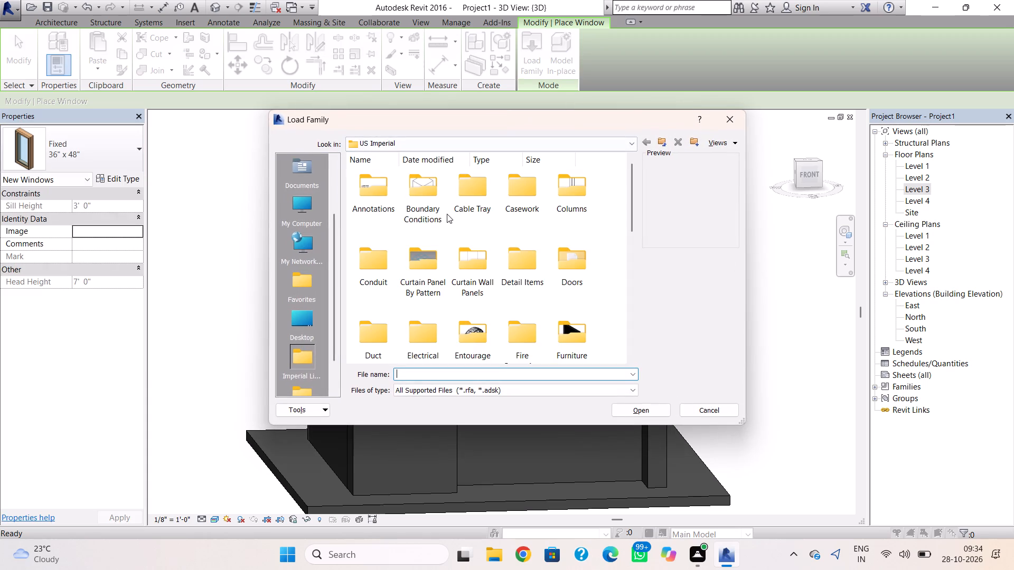
scroll(588, 261, down, 7)
double_click(485, 327)
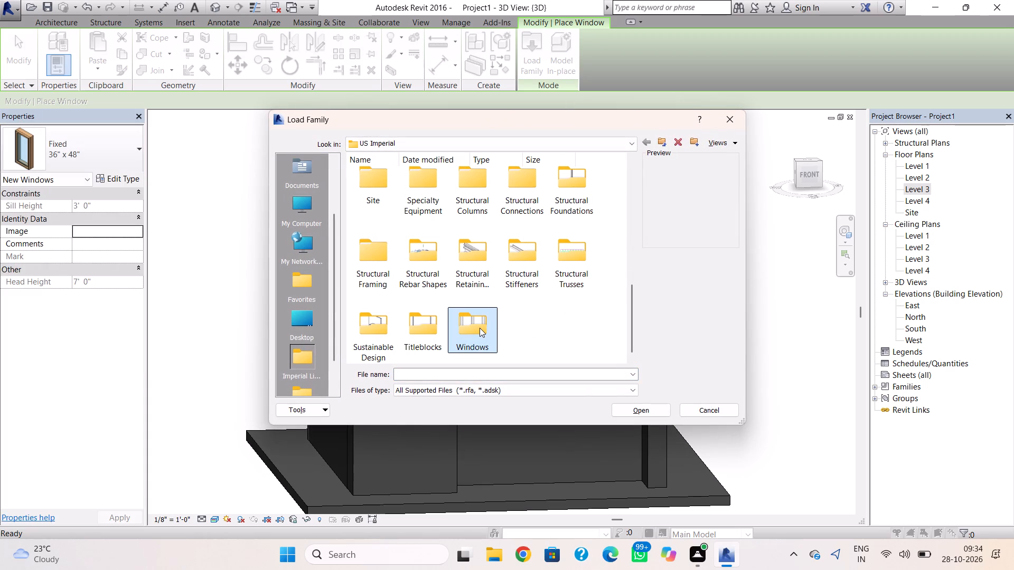
click(480, 328)
double_click(480, 328)
click(527, 194)
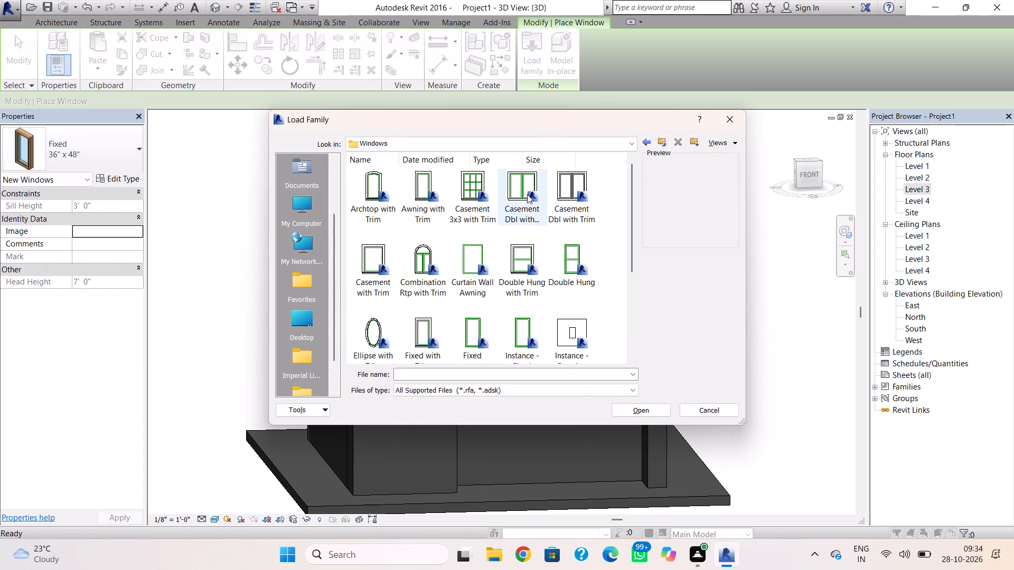
click(628, 408)
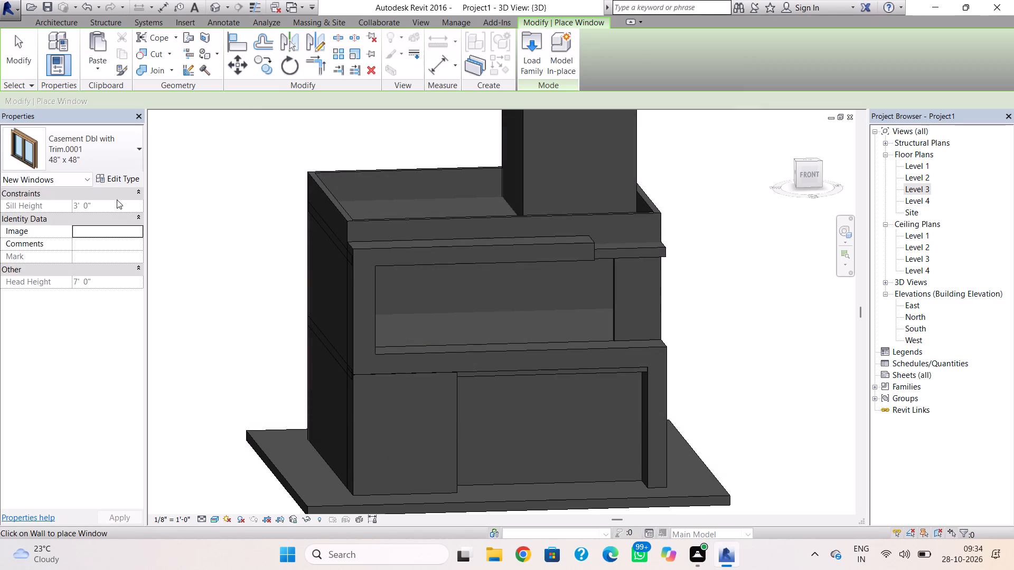
Set the 48" x 48" double casement window type's height to 5'-0" and width to 5'-0".
click(116, 175)
click(513, 323)
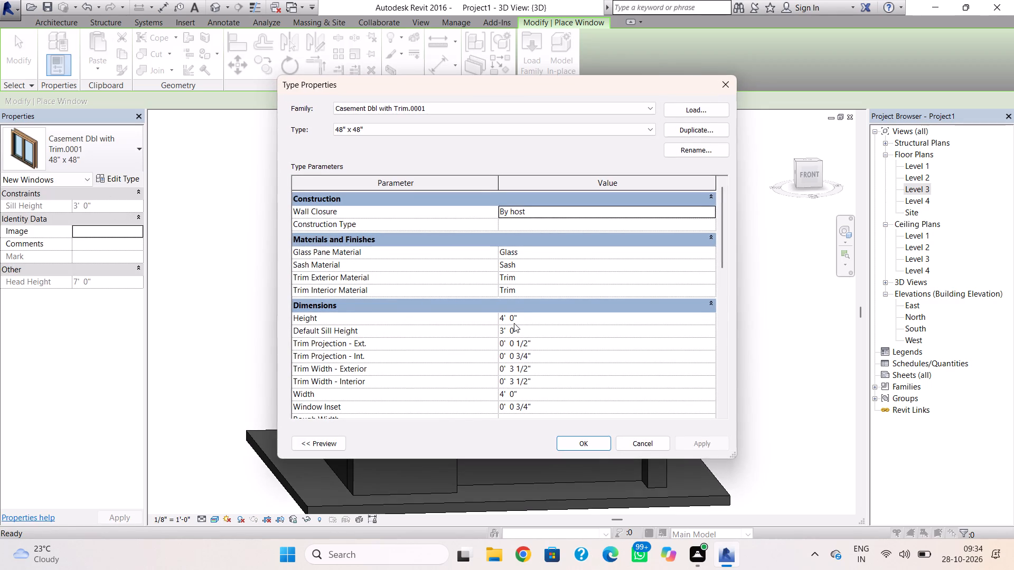
key(5)
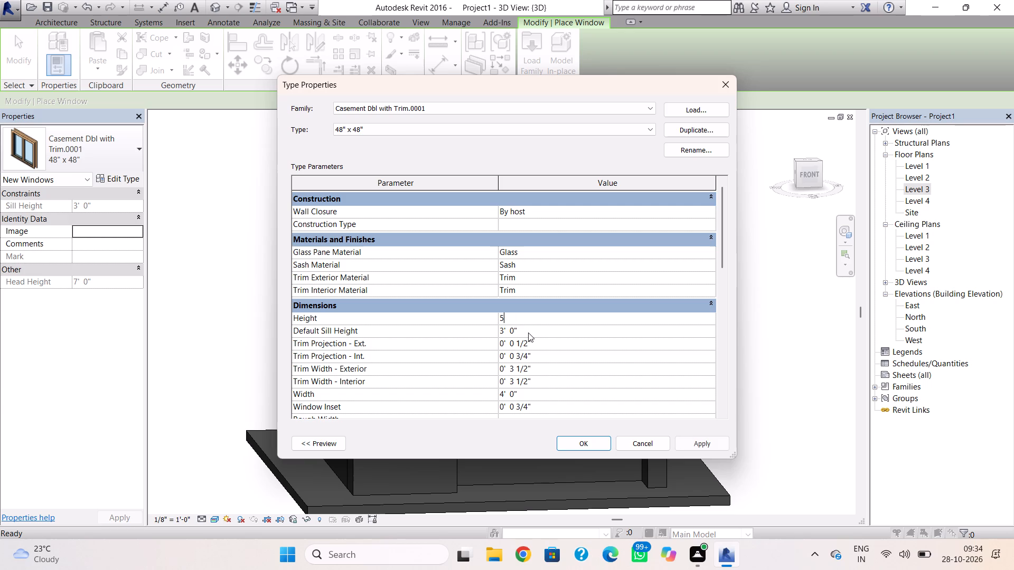
key(apostrophe)
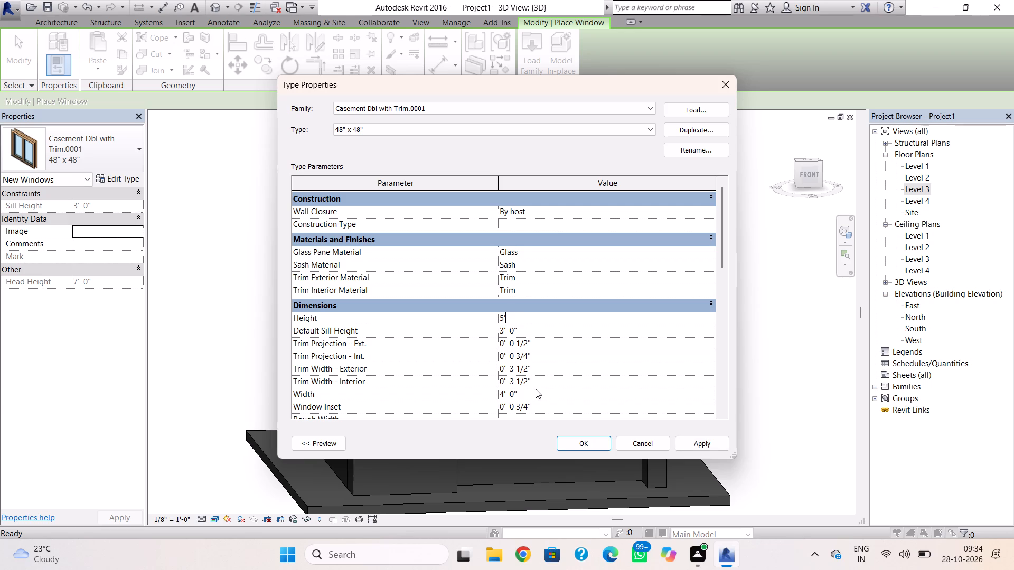
click(536, 389)
key(5)
key(apostrophe)
click(565, 436)
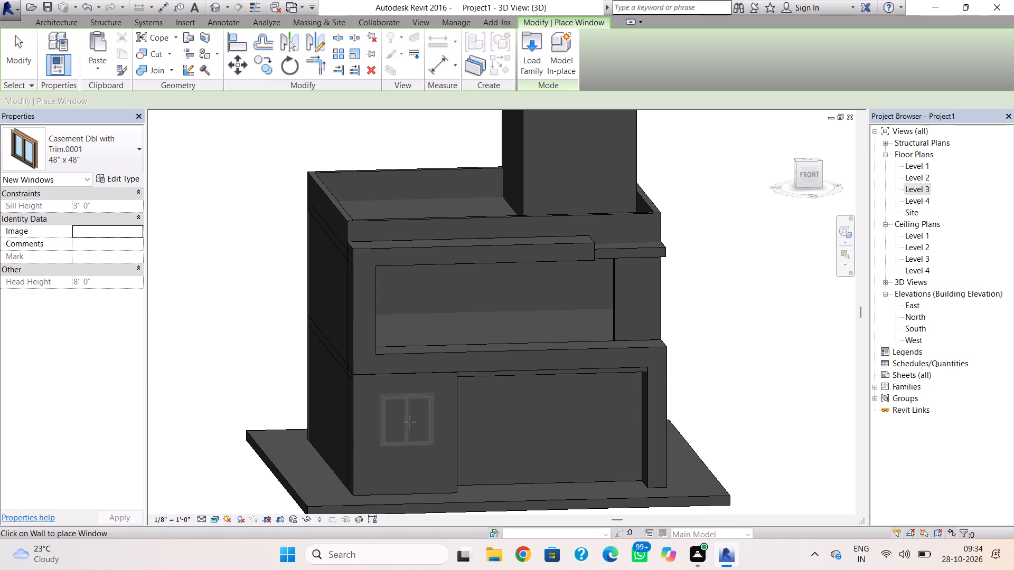
Place one double casement window in the front face of the ground-floor block.
click(410, 422)
key(Escape)
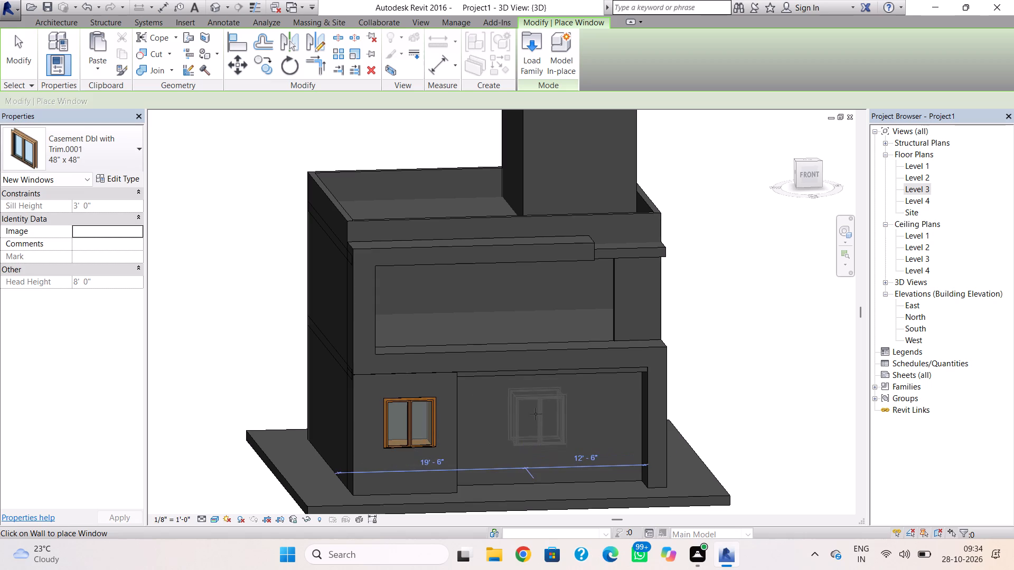
shift+right_drag(521, 354, 506, 306)
shift+right_drag(514, 315, 521, 350)
key(Escape)
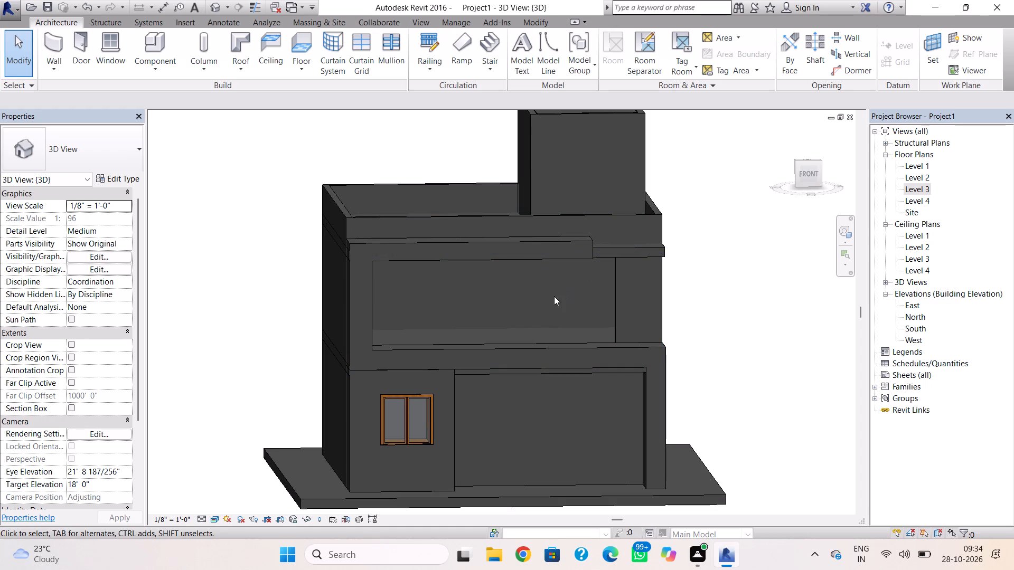
key(Escape)
Widen the ground-floor block slightly by stretching its inner side face toward the recessed part of the facade.
click(456, 403)
drag(459, 424, 462, 423)
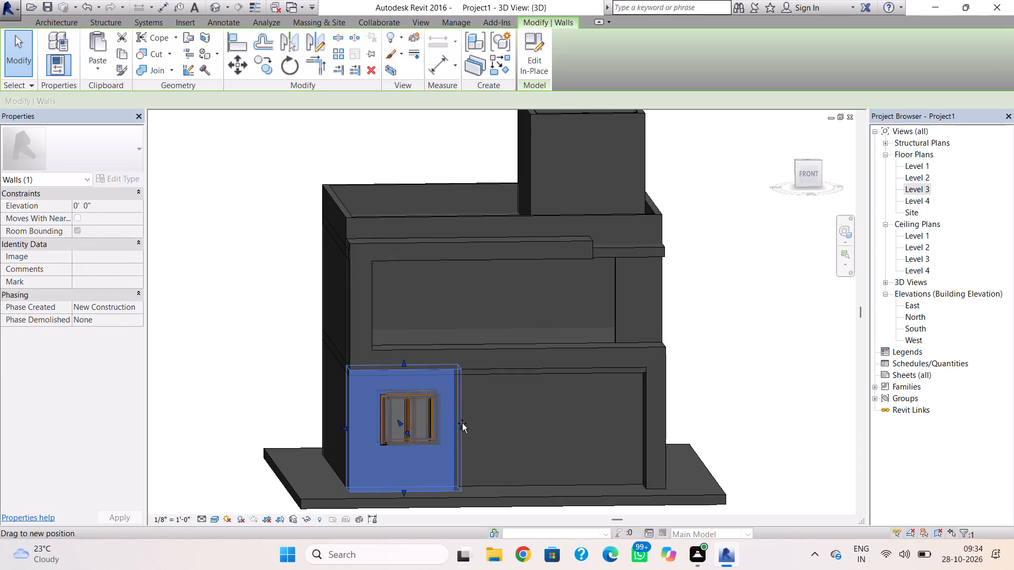
drag(462, 423, 469, 423)
key(Escape)
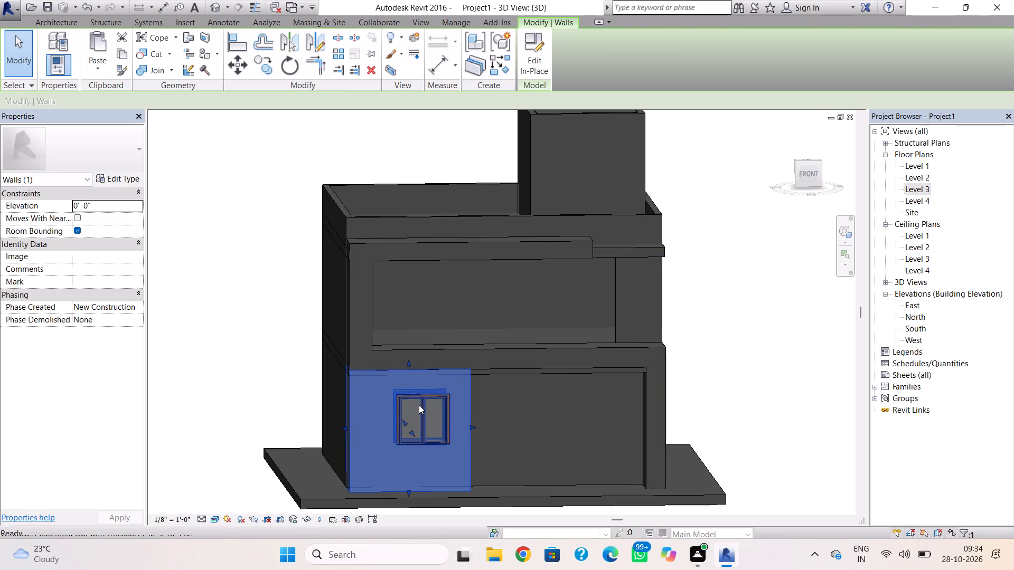
Nudge the ground-floor window slightly toward the block's outer side.
click(421, 400)
key(Left)
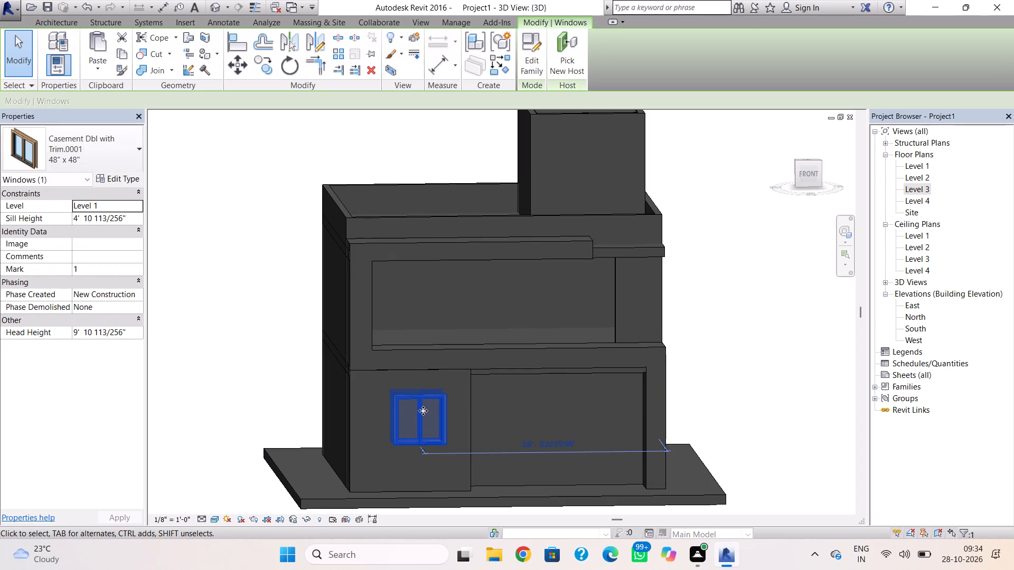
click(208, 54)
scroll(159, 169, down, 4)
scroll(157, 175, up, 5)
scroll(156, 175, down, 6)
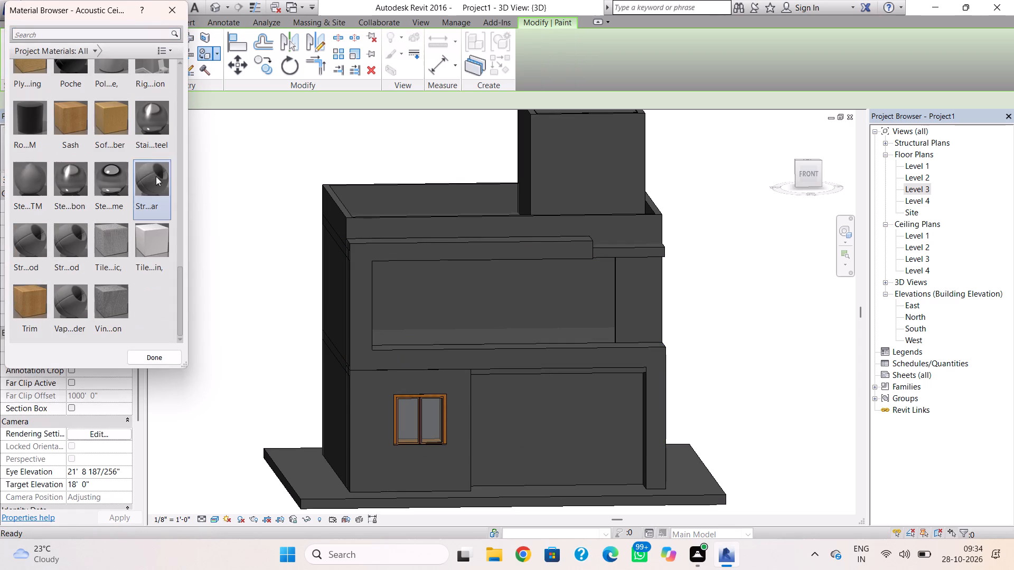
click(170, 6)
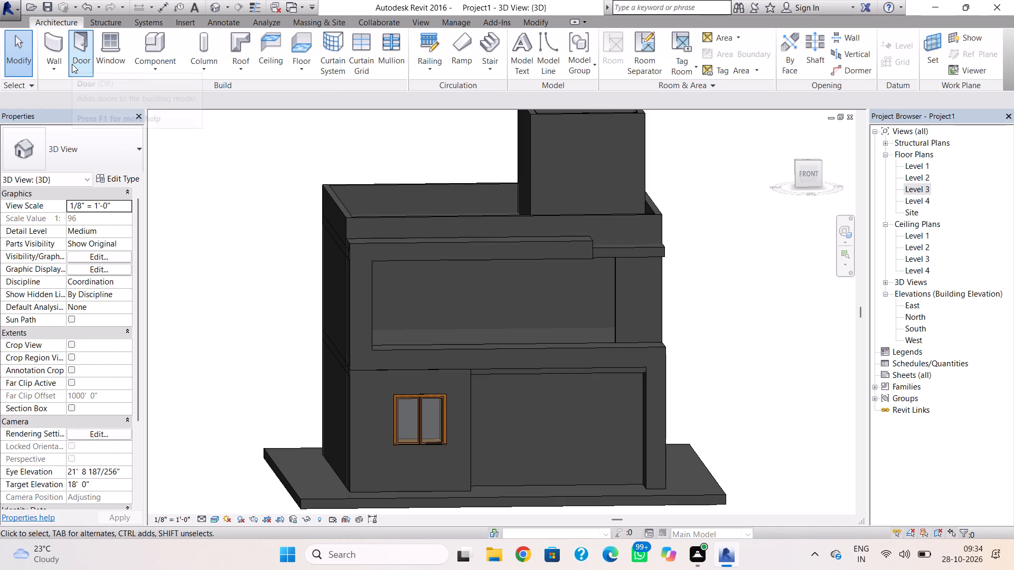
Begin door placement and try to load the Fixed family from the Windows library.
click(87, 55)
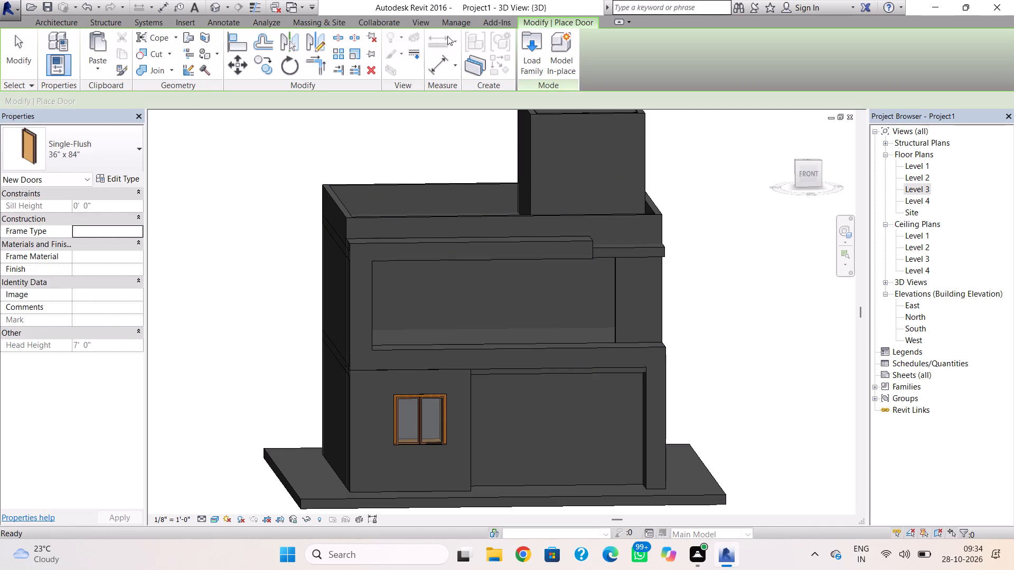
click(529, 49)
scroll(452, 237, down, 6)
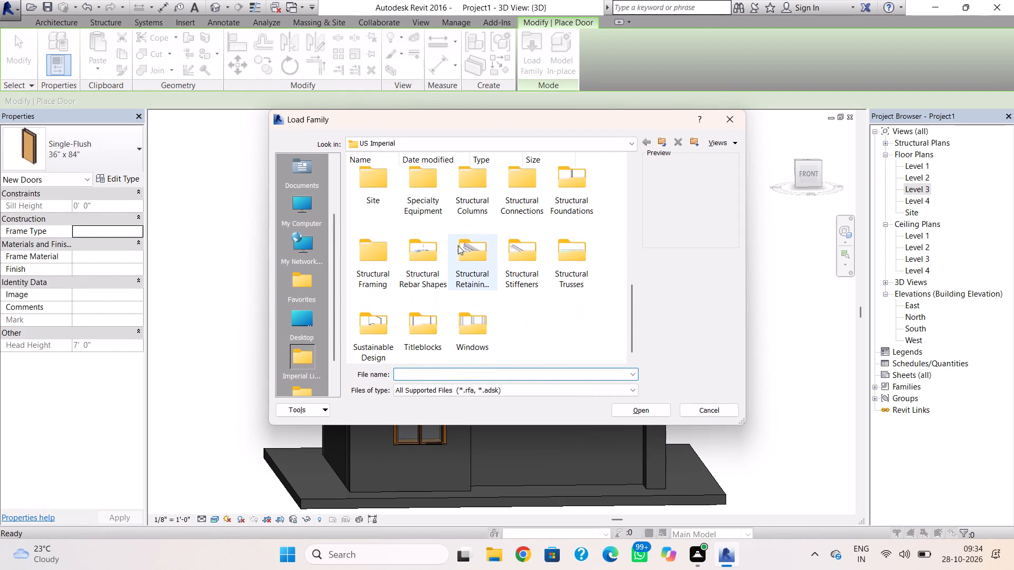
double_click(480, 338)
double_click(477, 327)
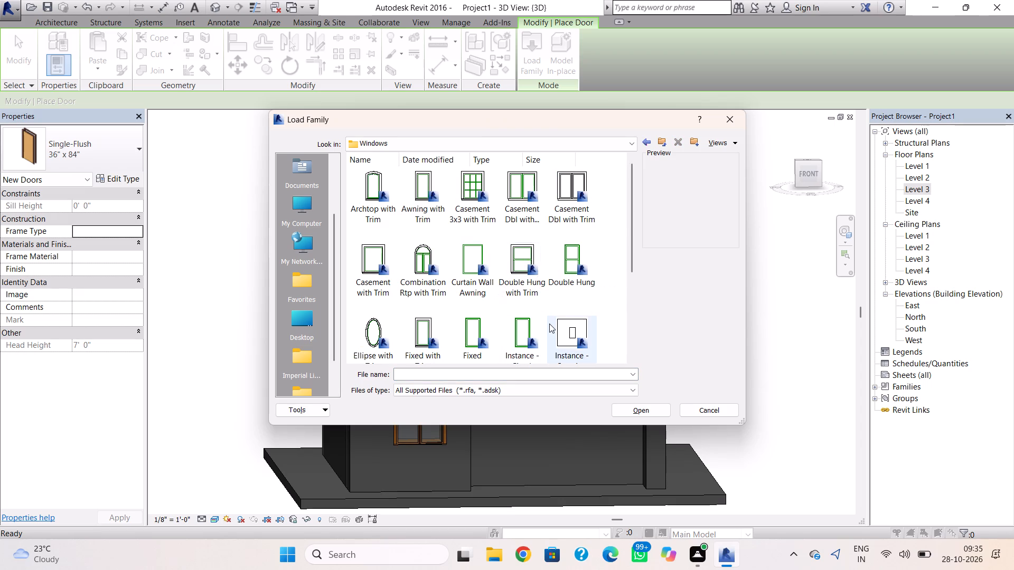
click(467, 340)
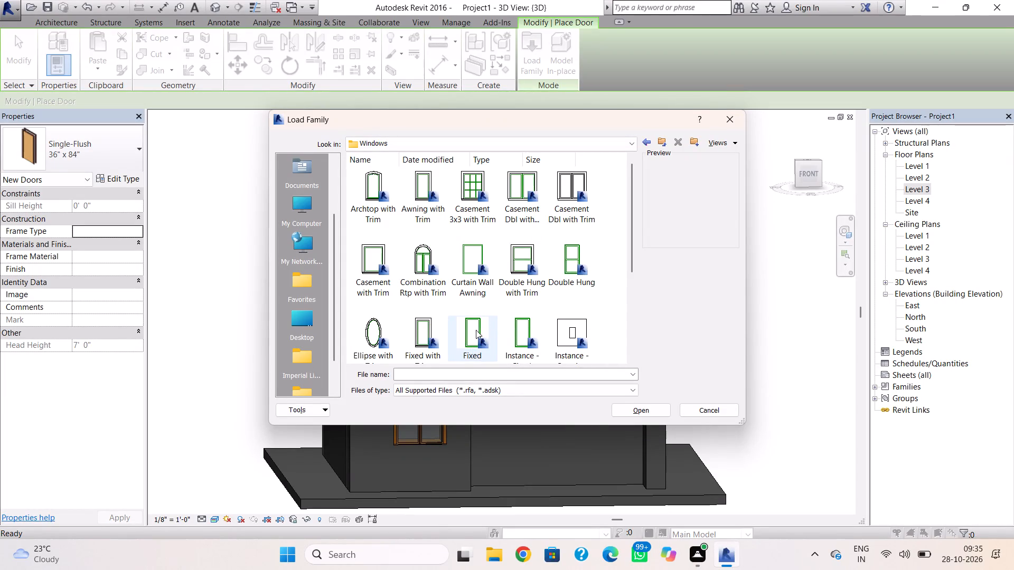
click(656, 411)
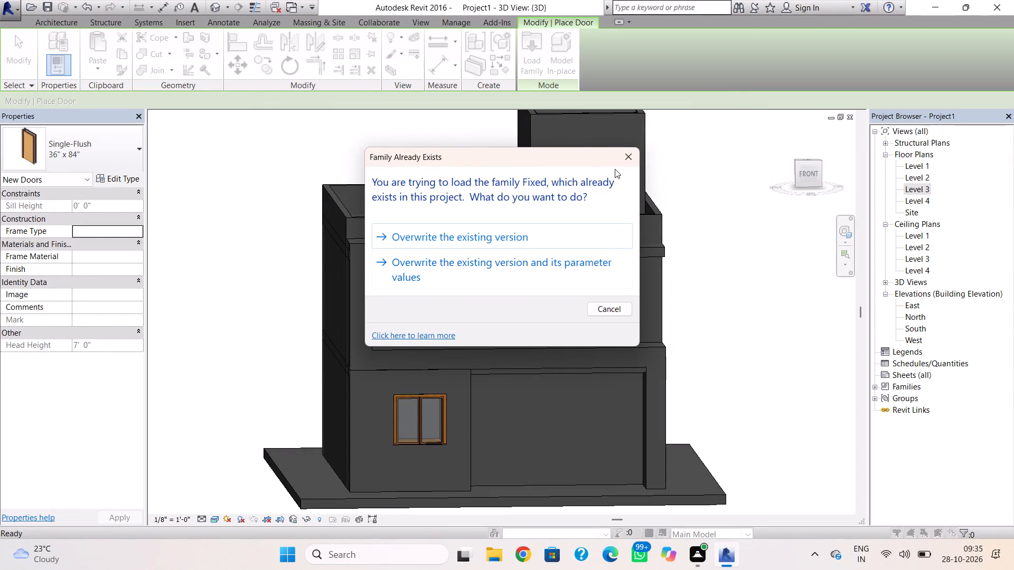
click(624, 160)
Place a Single-Flush 36" x 84" door in the Level 2 wall seen through the upper facade opening.
click(465, 294)
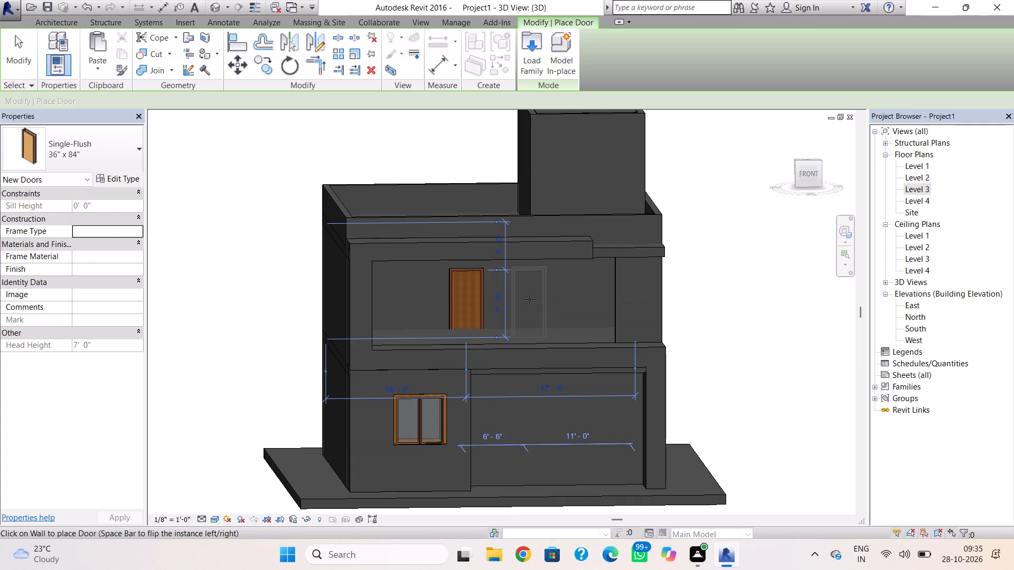
key(Escape)
key(Escape)
Nudge the Level 2 door along its wall until it stands nearer the middle of the facade opening.
click(486, 319)
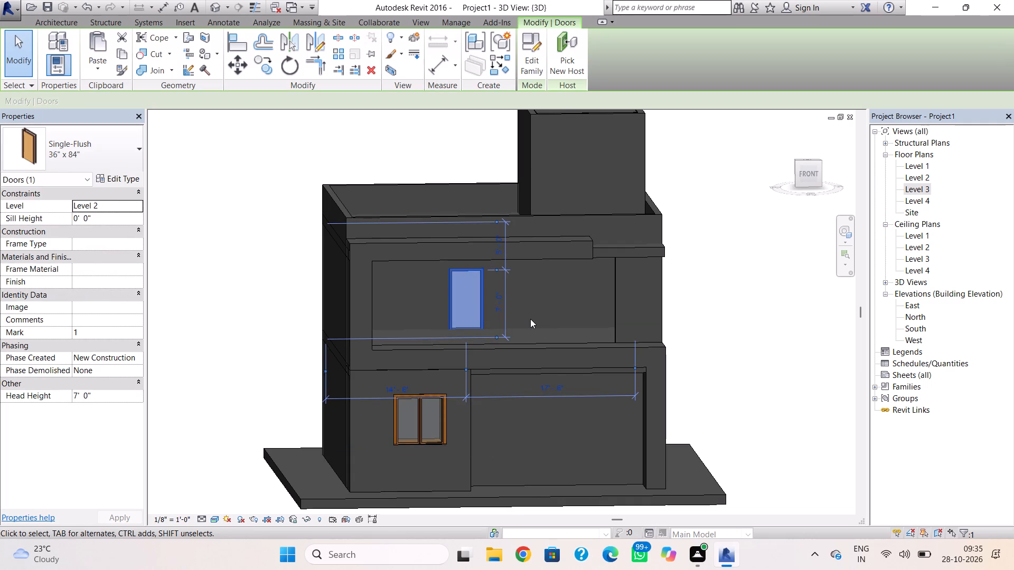
key(Right)
key(Right)
key(Right)
key(Right)
key(Right)
key(Right)
key(Right)
key(Right)
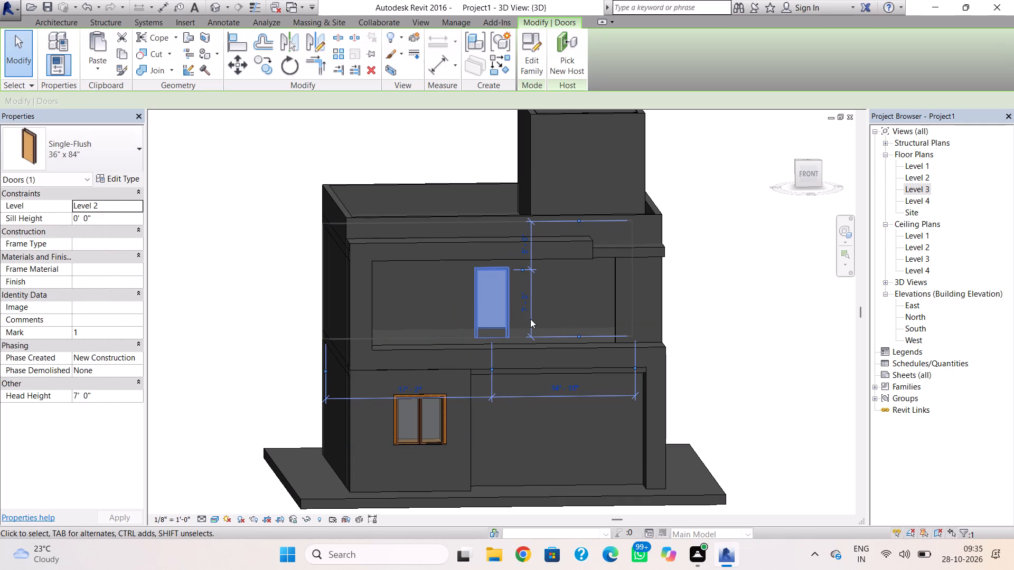
key(Right)
key(Right)
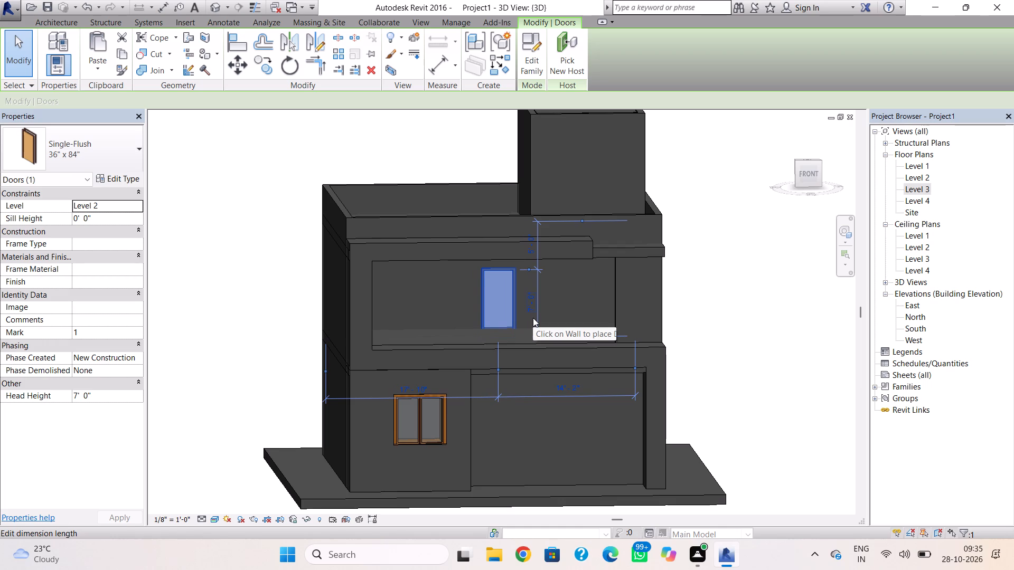
key(Left)
key(Escape)
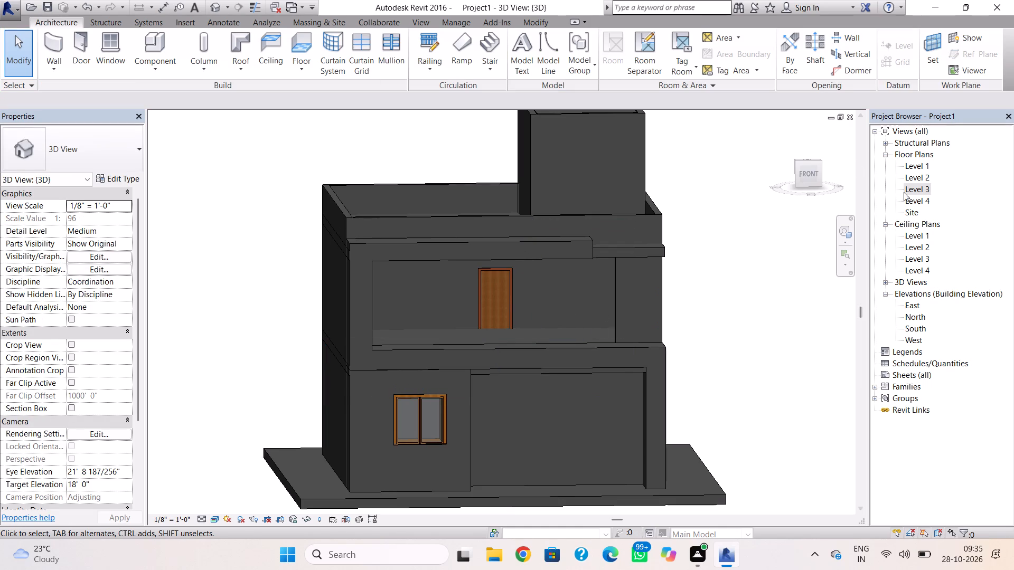
Examine the floor plans of Level 2, Level 1 and Level 3 to check the layout of each storey.
double_click(916, 177)
scroll(646, 244, down, 4)
scroll(537, 280, down, 2)
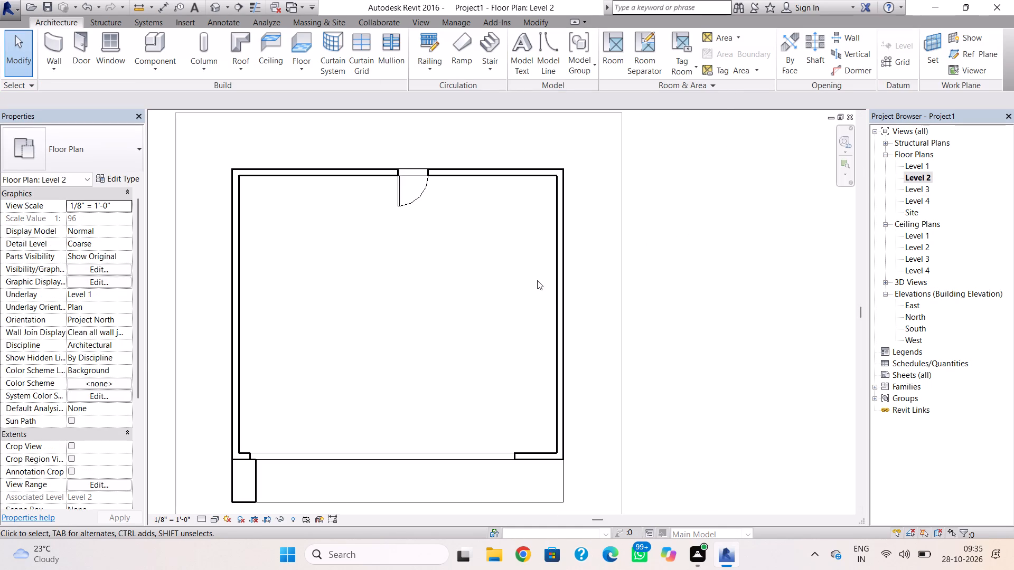
scroll(537, 280, down, 2)
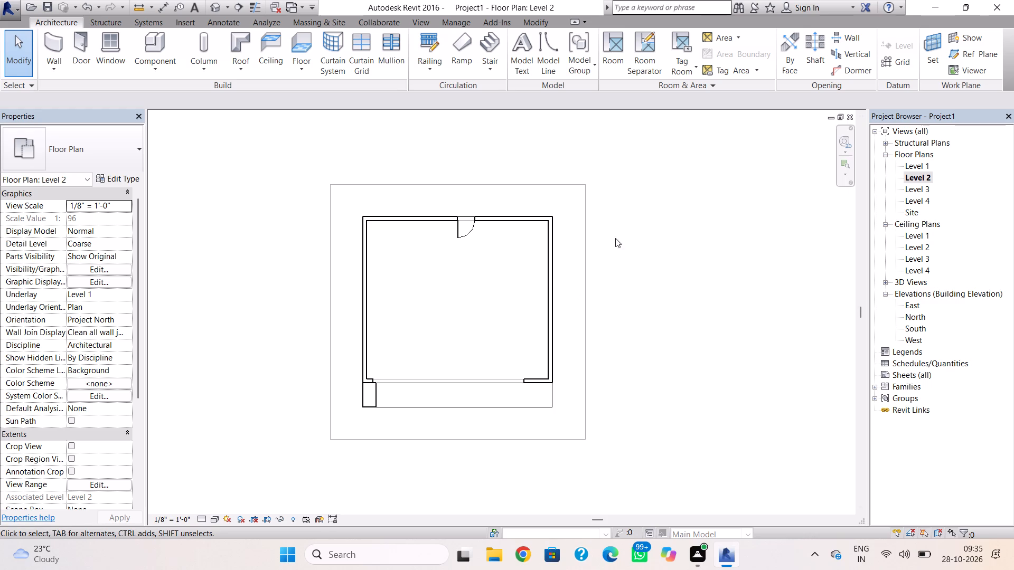
double_click(919, 167)
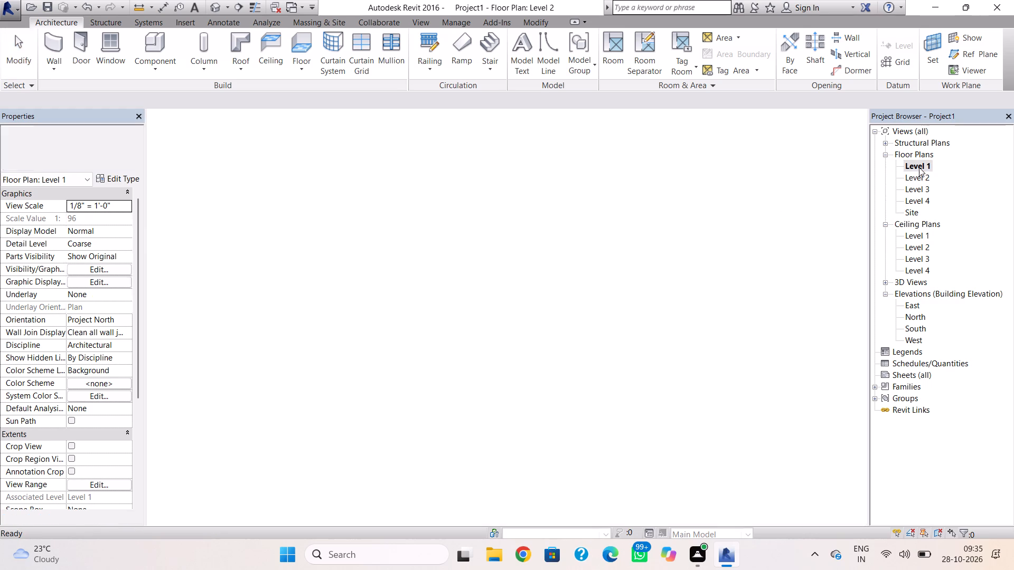
double_click(932, 191)
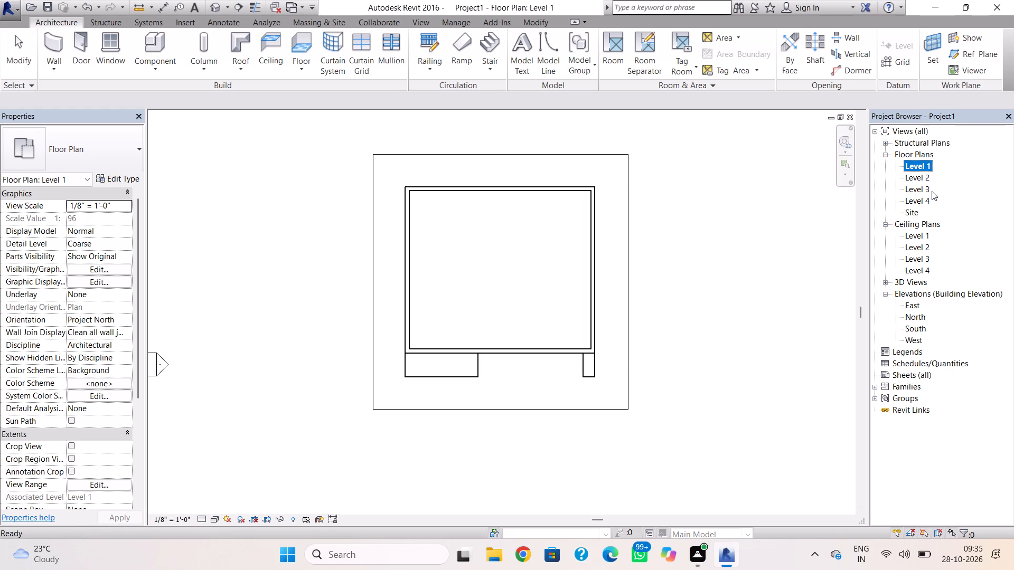
click(920, 191)
click(920, 191)
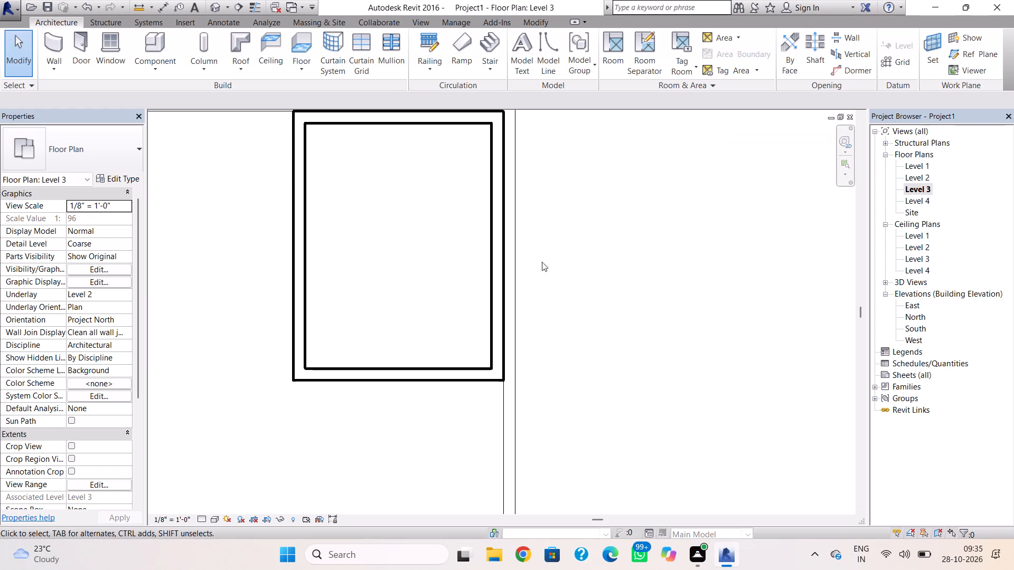
Delete the Single-Flush door from the Level 2 wall.
scroll(530, 266, down, 9)
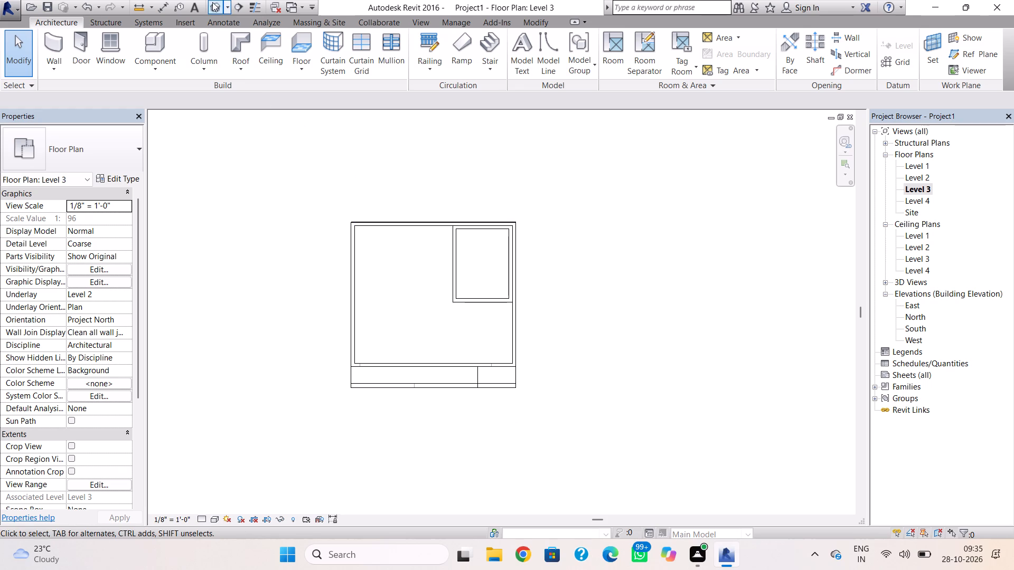
click(212, 0)
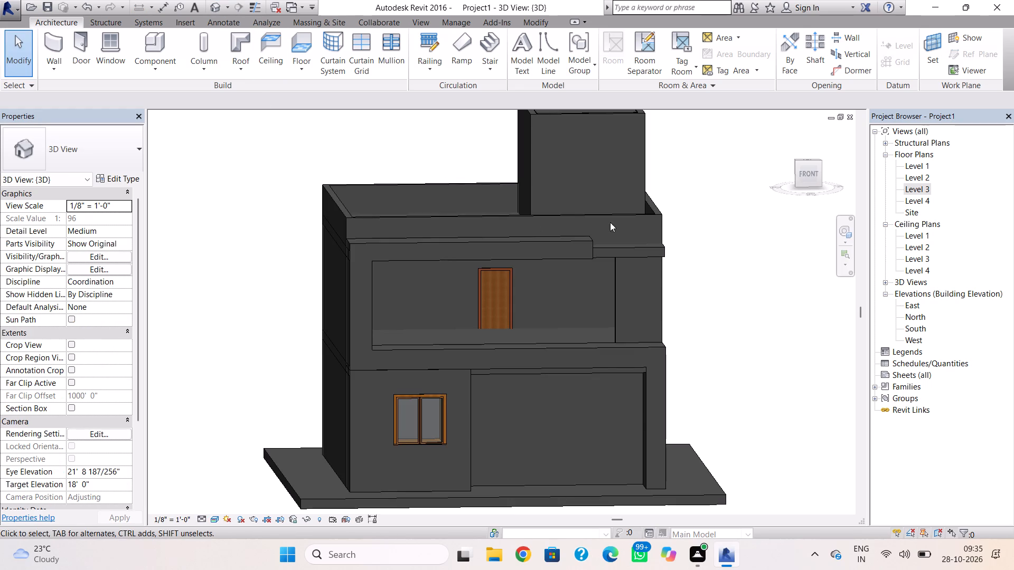
shift+right_drag(542, 255, 637, 259)
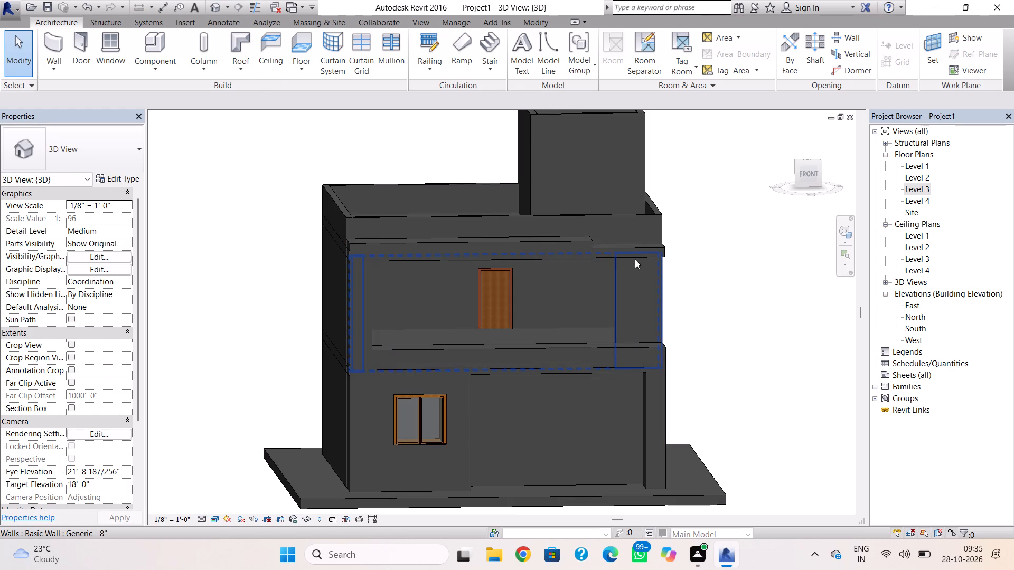
key(Escape)
shift+right_drag(591, 273, 888, 263)
shift+right_drag(342, 269, 449, 272)
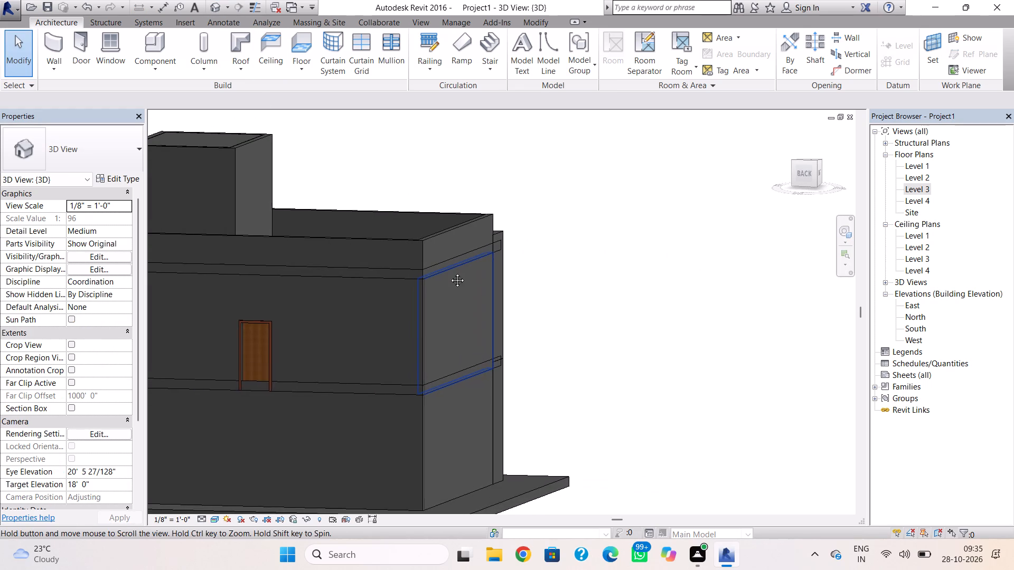
shift+right_drag(449, 272, 448, 273)
click(268, 324)
key(Delete)
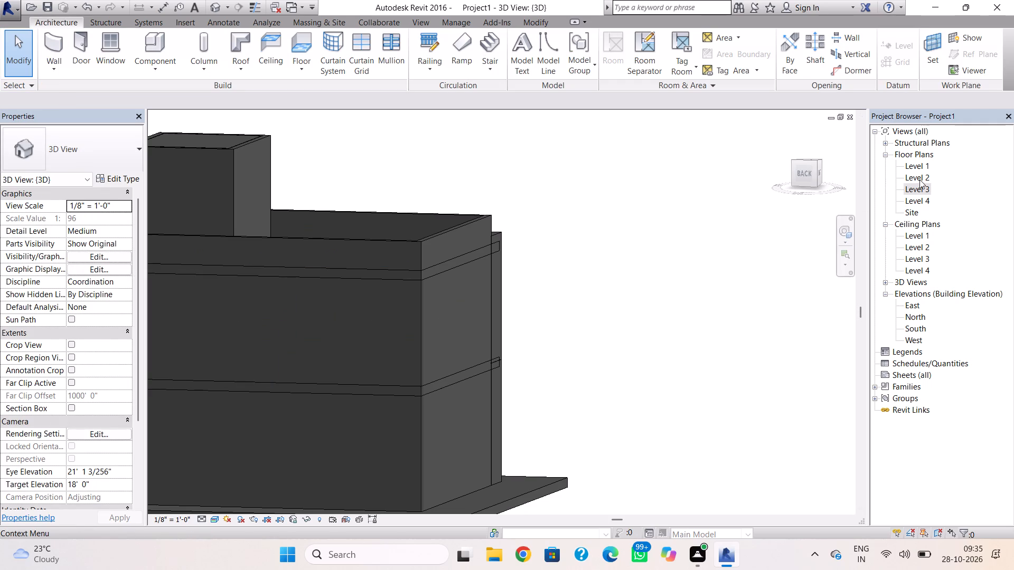
Draw two Generic - 8" interior walls on Level 2, running about 18' 6" east from the west wall, then north to the back wall.
double_click(919, 179)
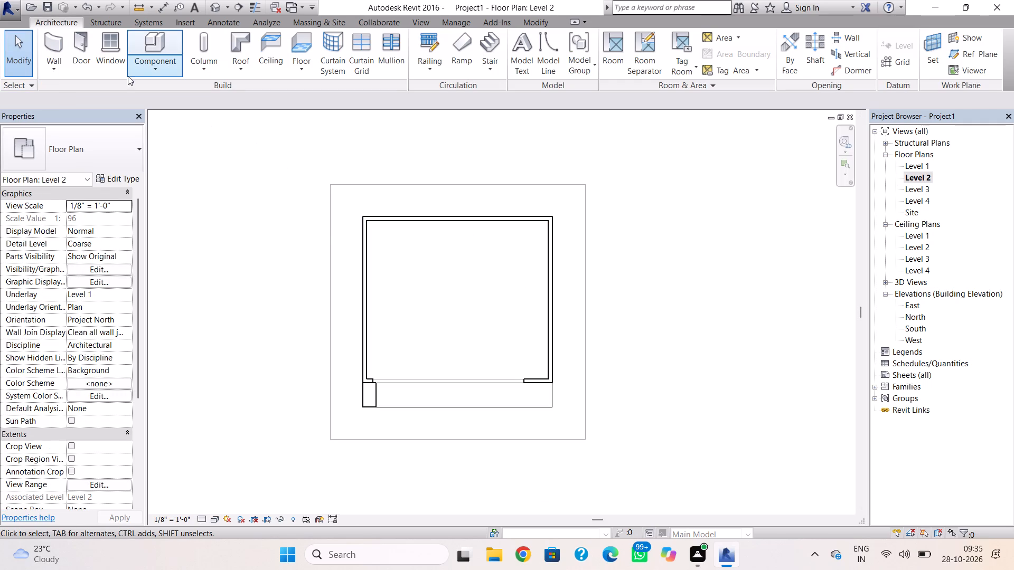
click(55, 44)
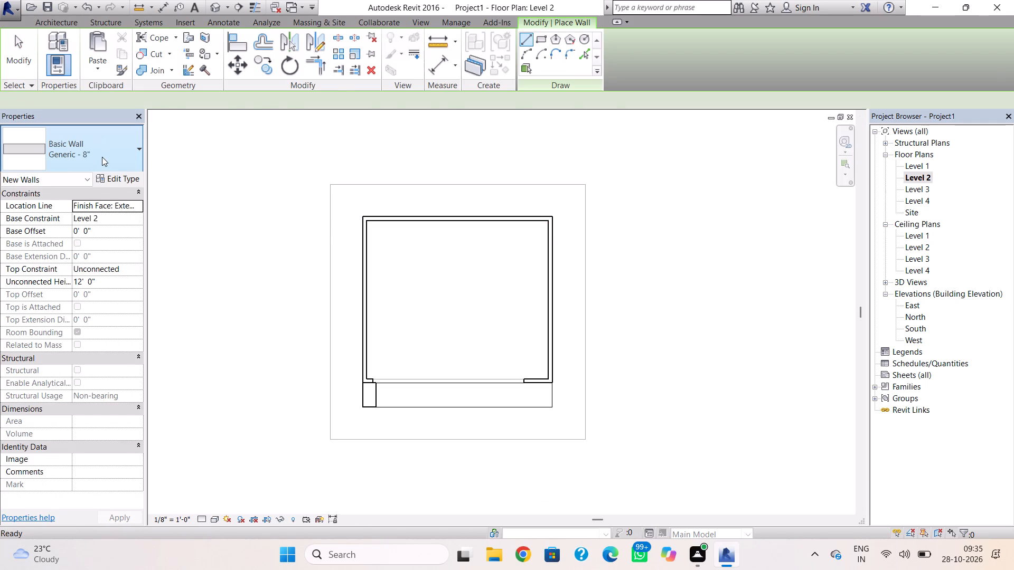
click(102, 157)
click(112, 227)
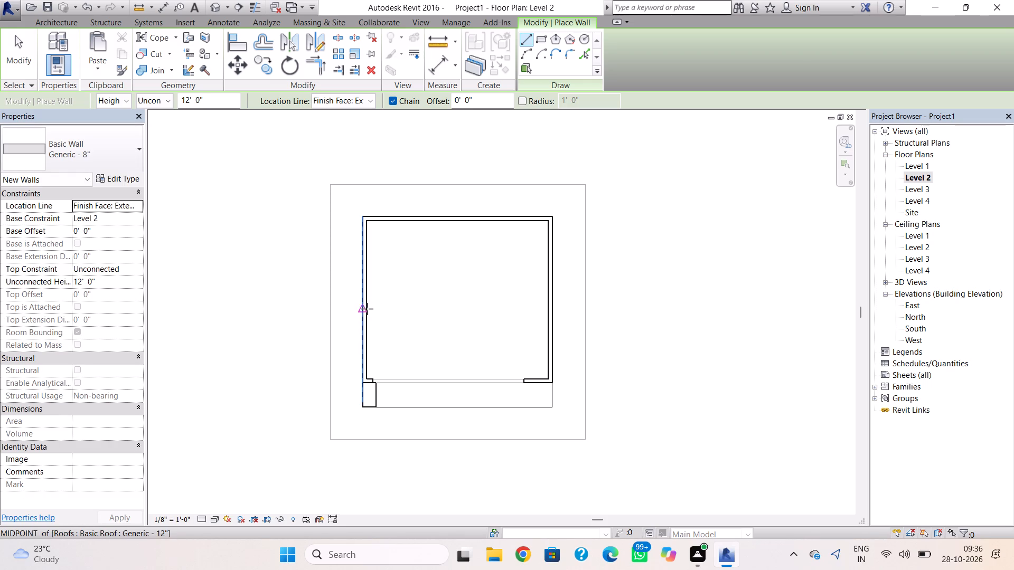
click(366, 324)
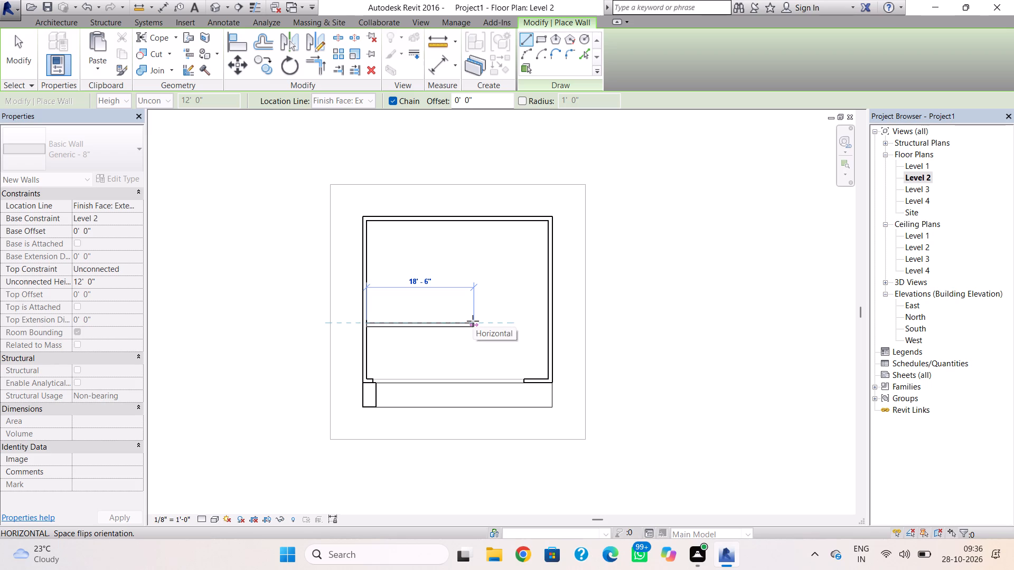
click(471, 322)
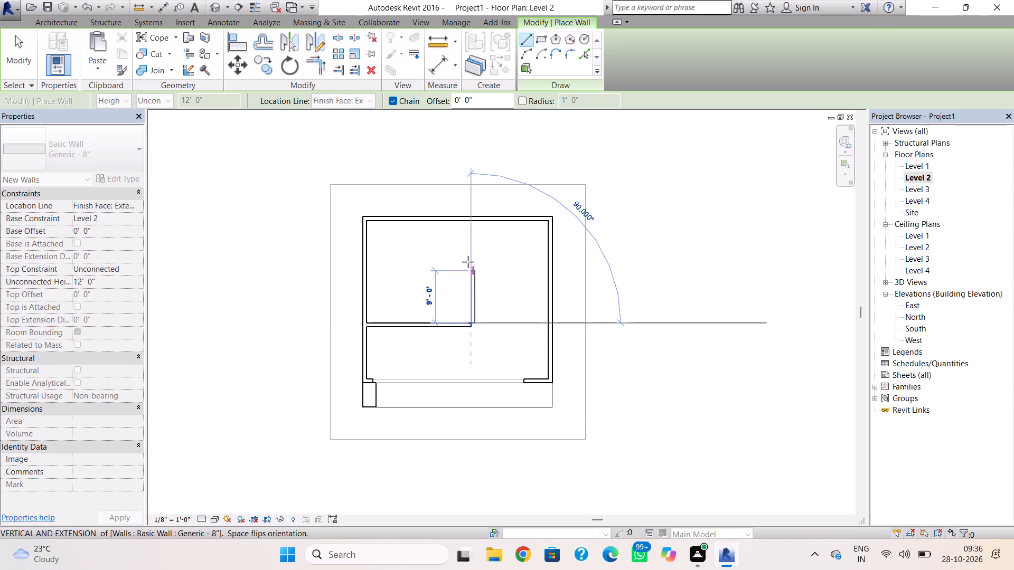
click(466, 225)
key(Escape)
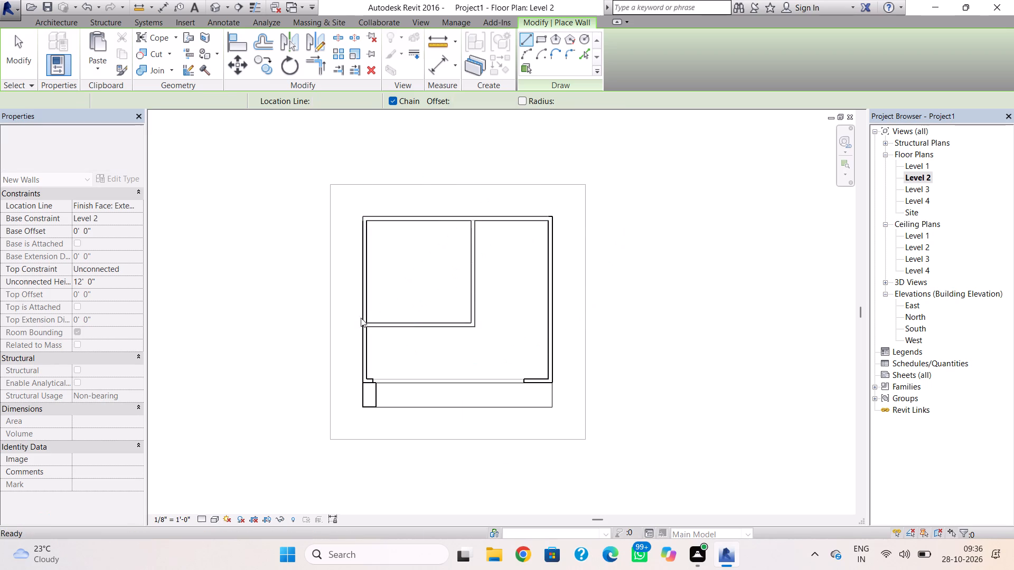
click(213, 4)
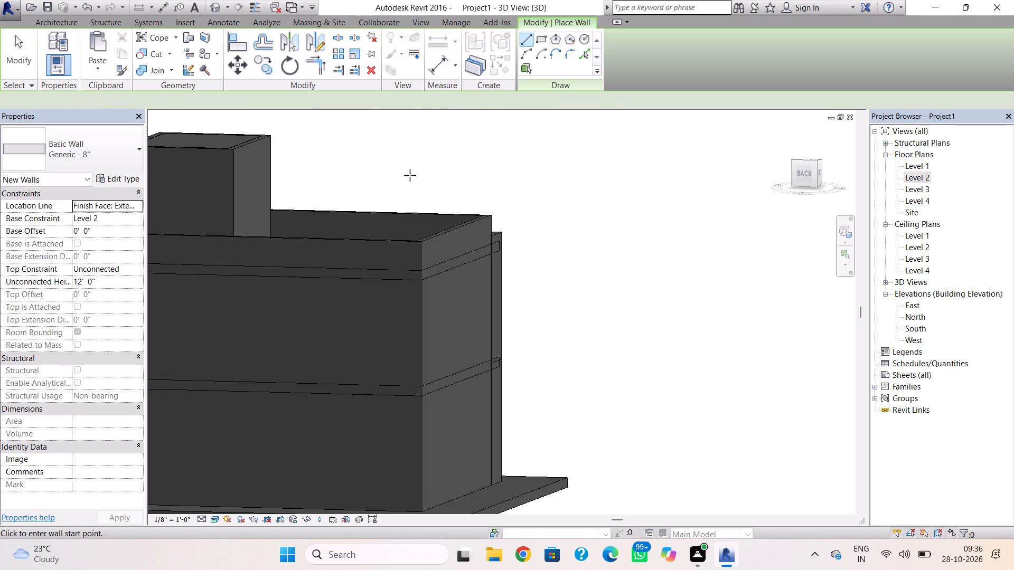
shift+right_drag(557, 211, 297, 235)
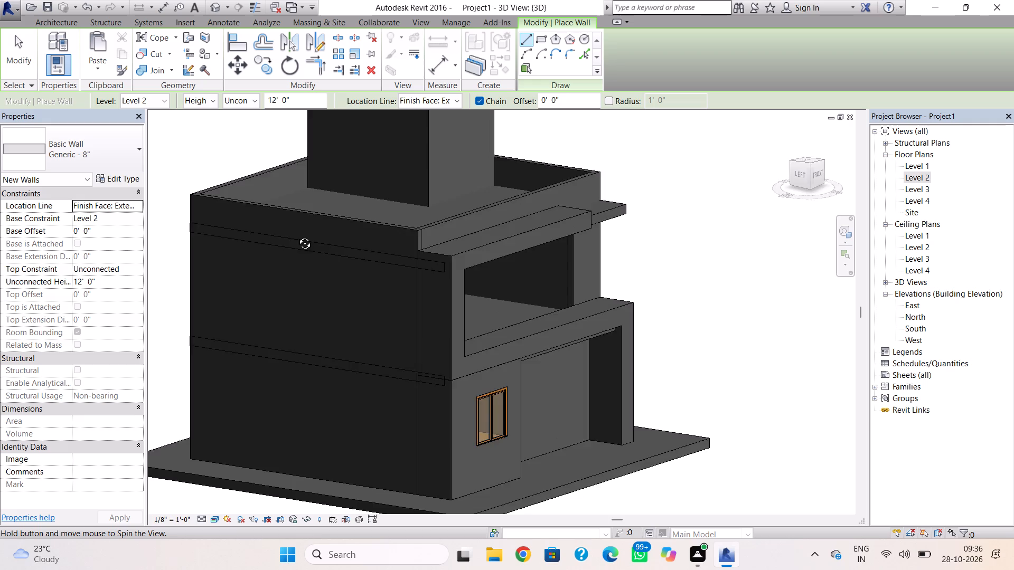
shift+right_drag(297, 235, 235, 206)
shift+right_drag(496, 217, 447, 202)
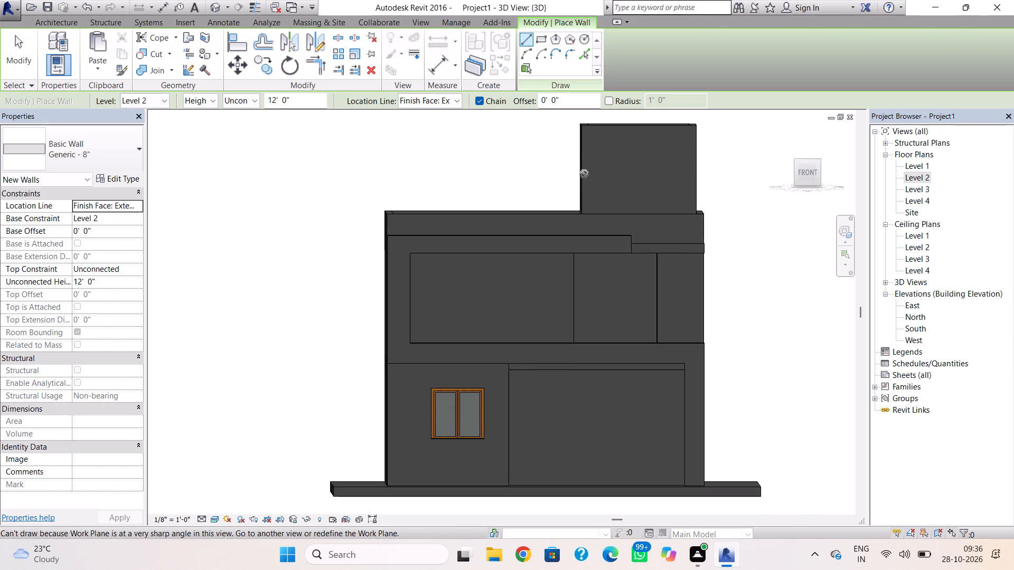
key(Escape)
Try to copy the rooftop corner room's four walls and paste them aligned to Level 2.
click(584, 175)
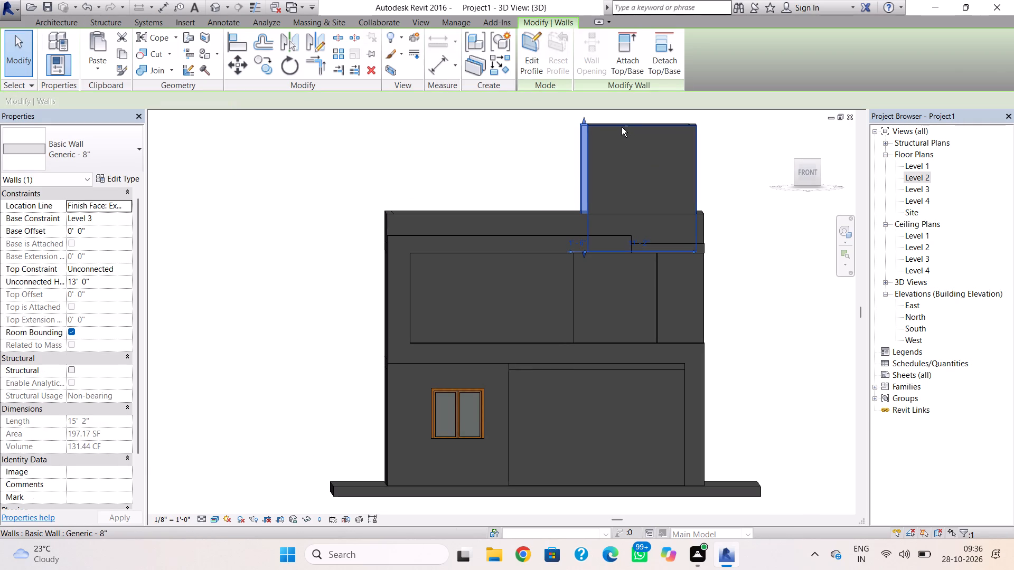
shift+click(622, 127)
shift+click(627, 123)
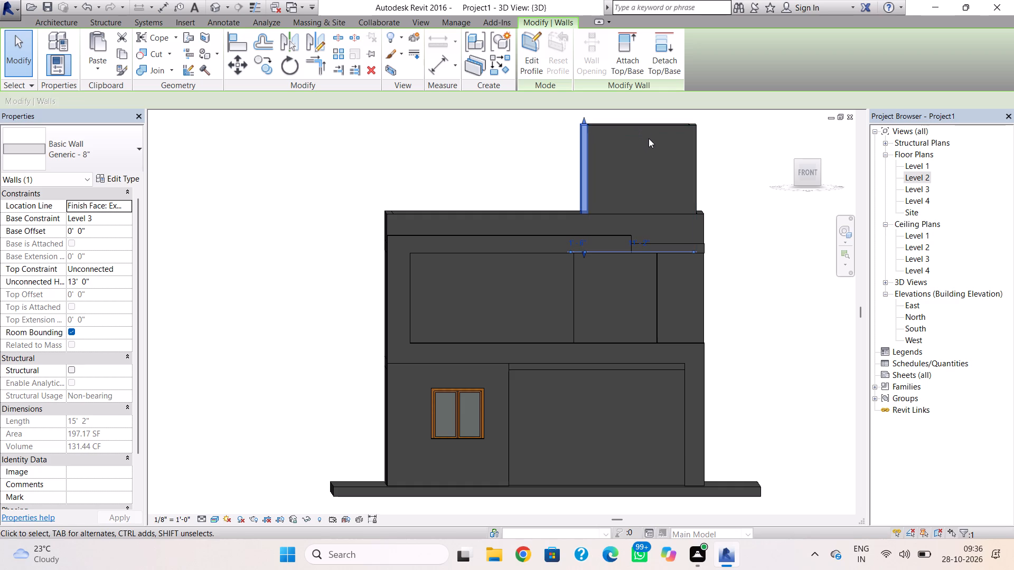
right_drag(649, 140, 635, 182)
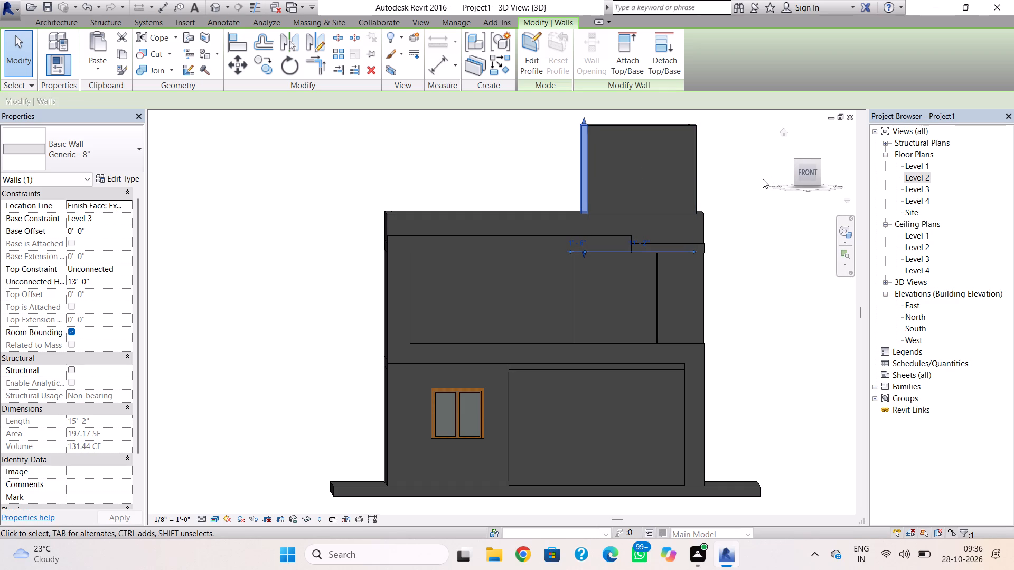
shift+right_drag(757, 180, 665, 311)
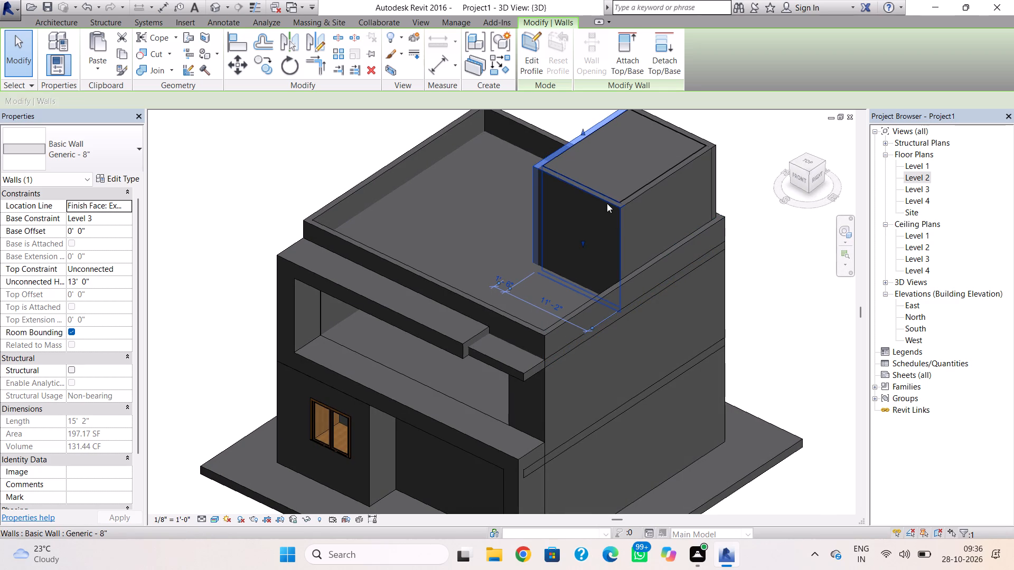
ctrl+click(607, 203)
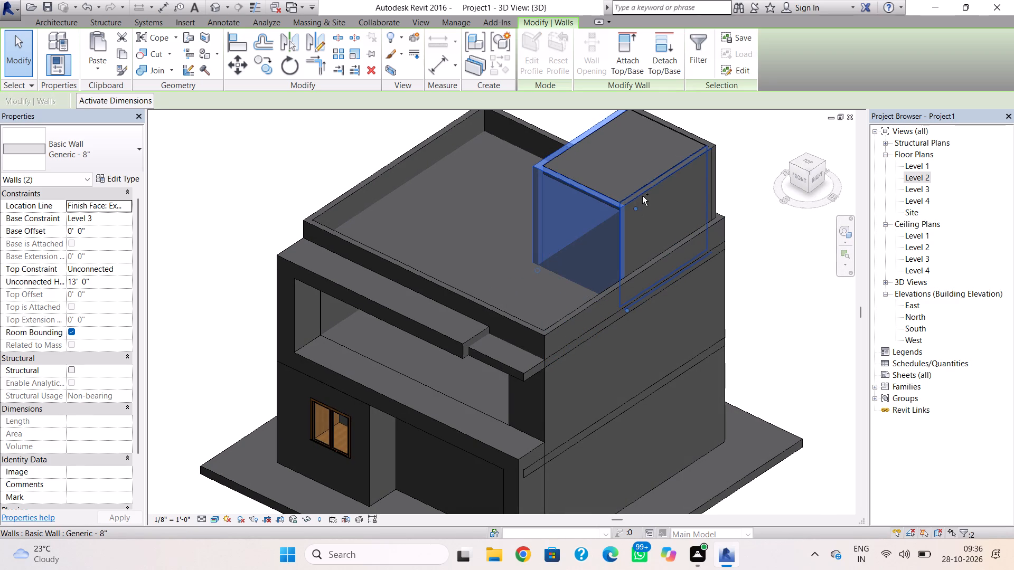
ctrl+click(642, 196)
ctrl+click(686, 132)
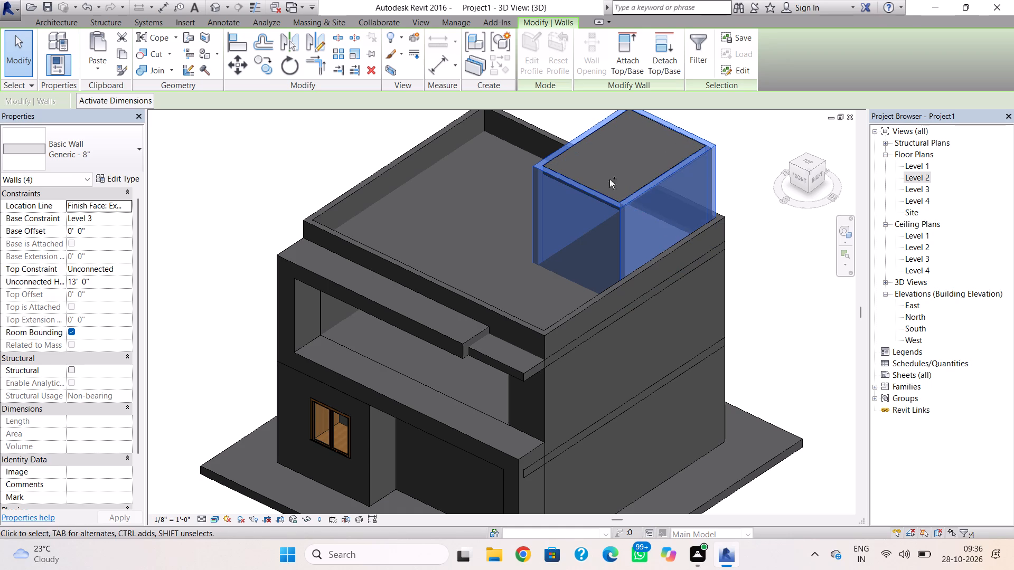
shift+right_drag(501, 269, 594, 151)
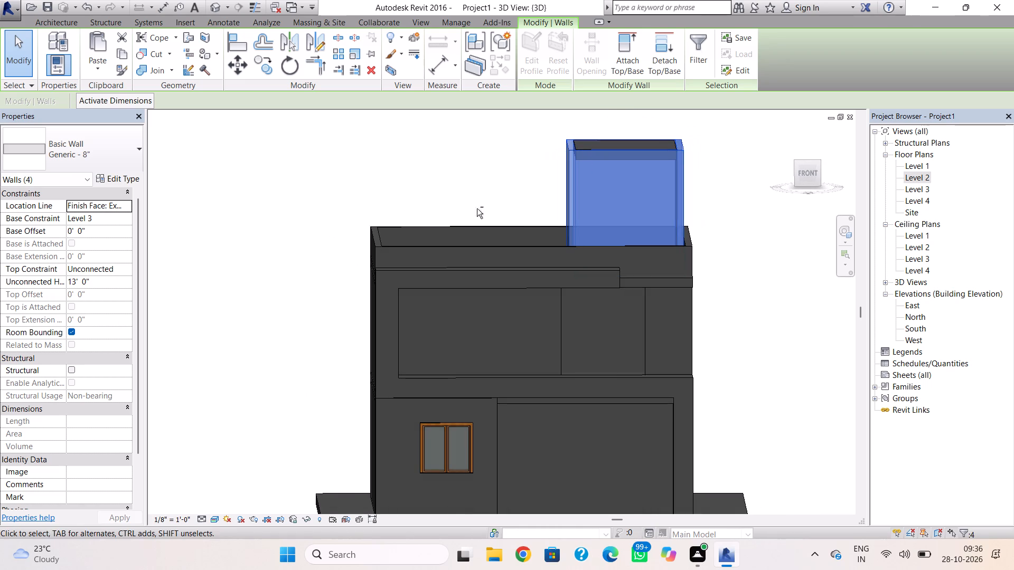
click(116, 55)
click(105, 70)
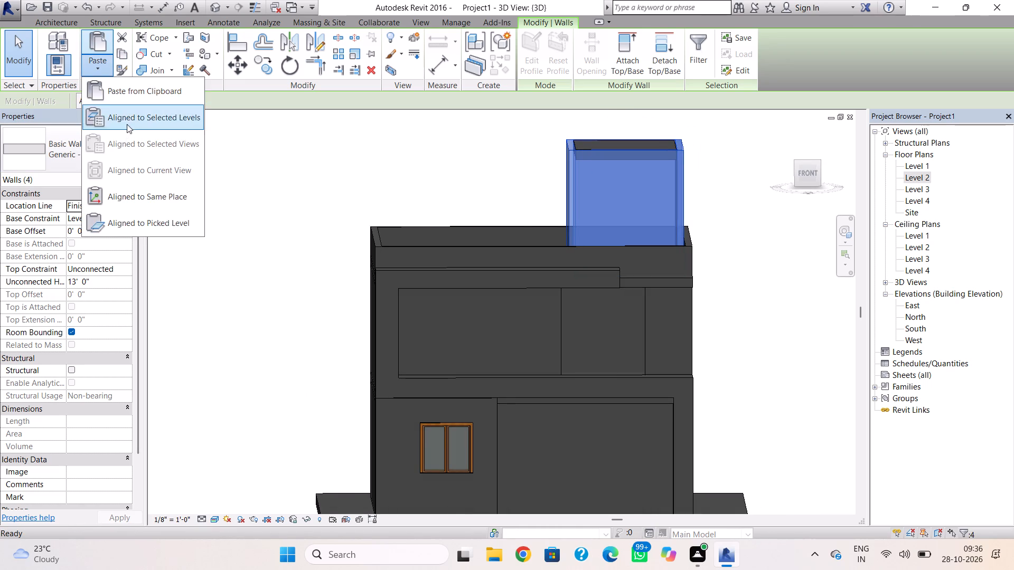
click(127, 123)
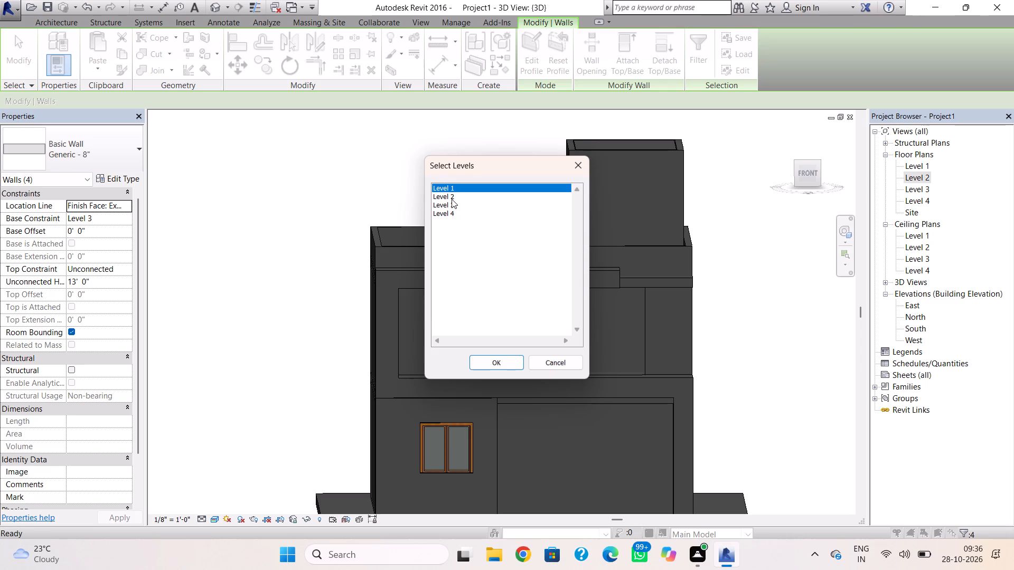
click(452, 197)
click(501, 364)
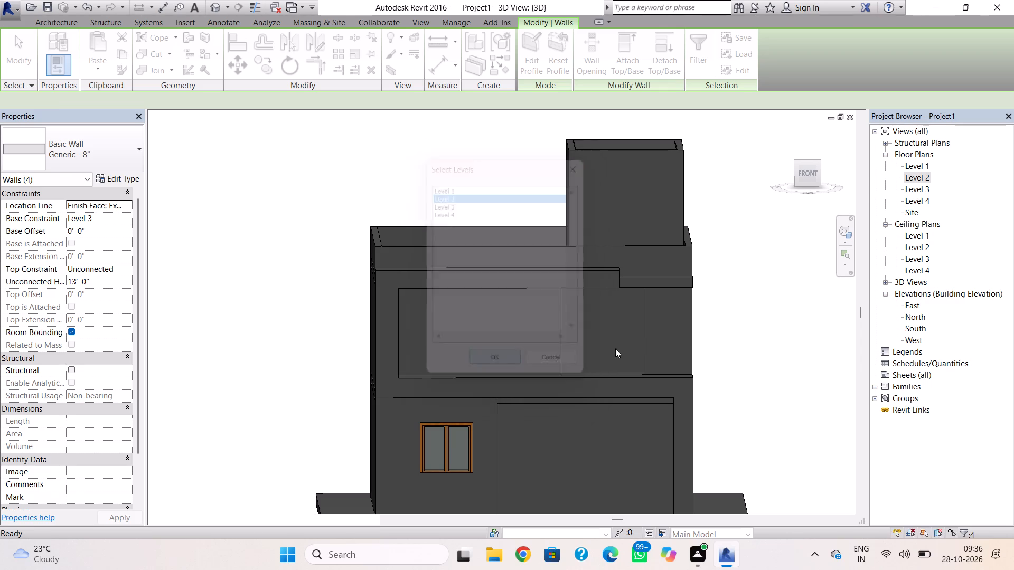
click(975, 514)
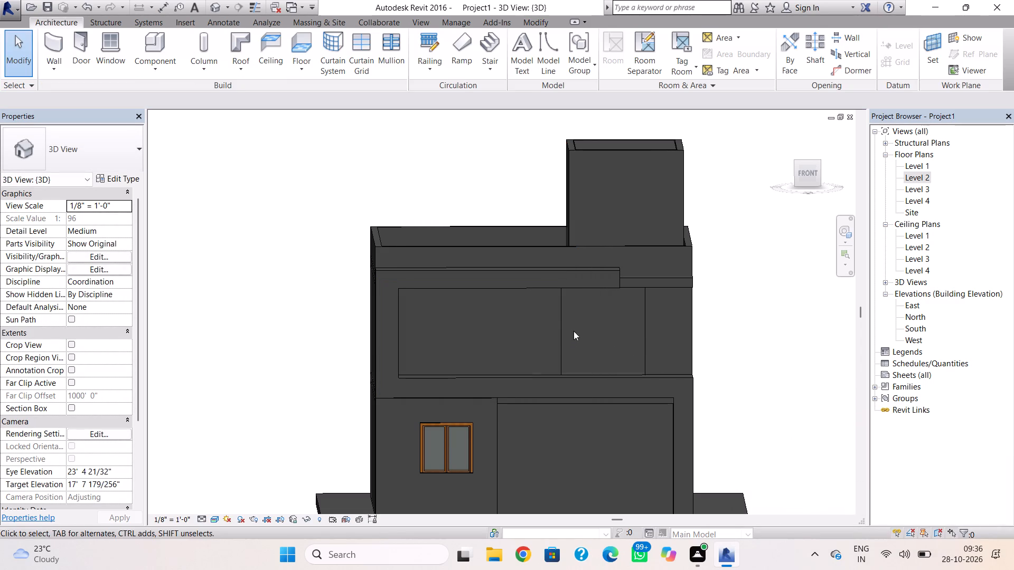
Nudge the north-south interior wall on Level 2 two increments west, making the enclosed room narrower.
click(560, 325)
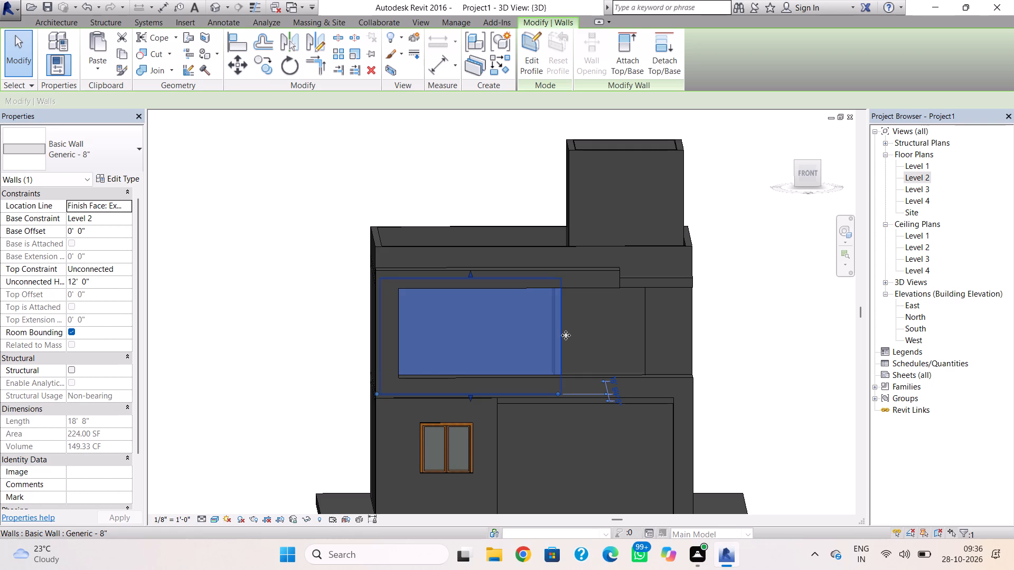
double_click(920, 177)
scroll(647, 290, down, 2)
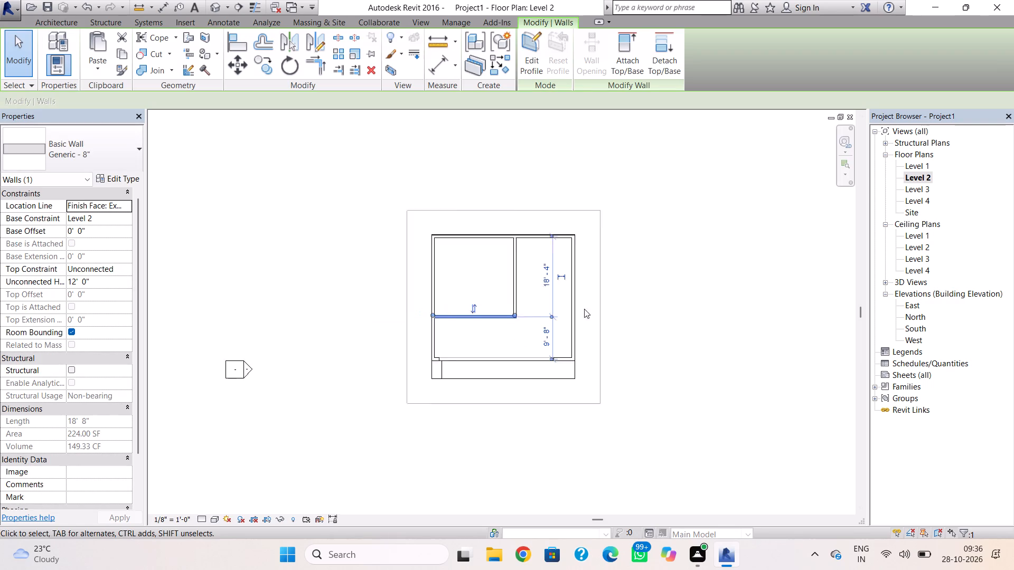
scroll(584, 309, down, 1)
click(528, 298)
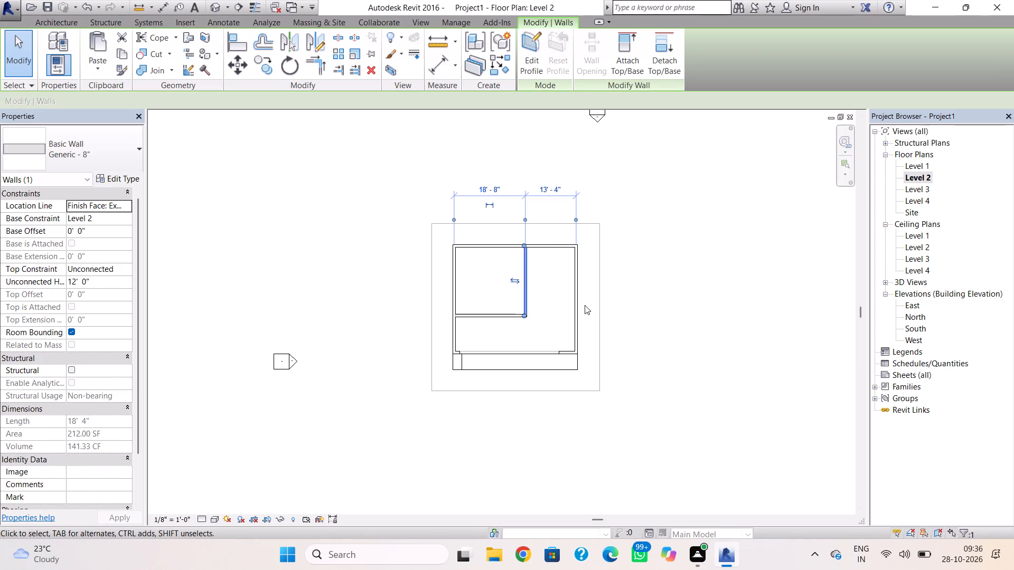
key(Left)
key(Left)
click(612, 298)
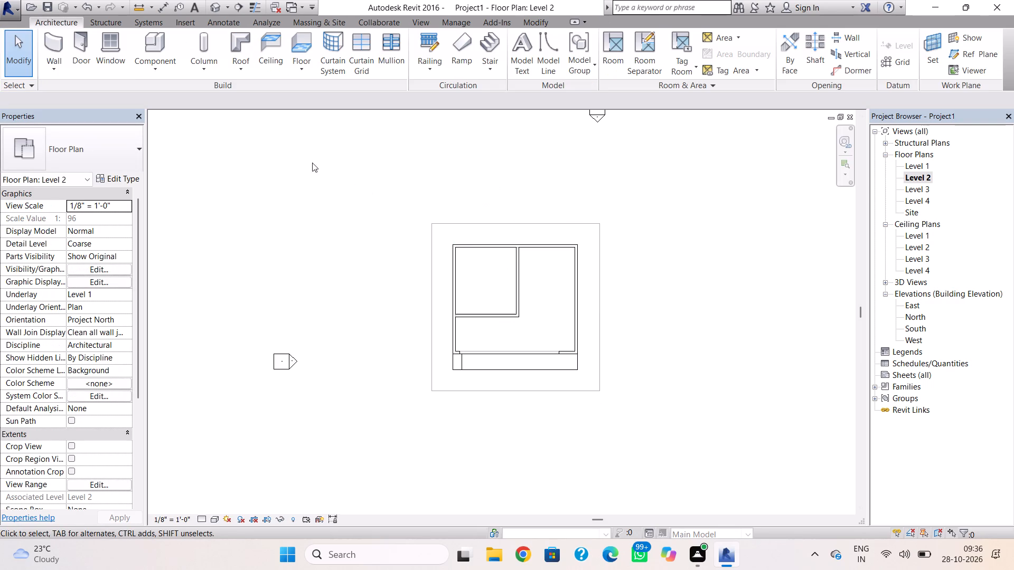
Extend the base of the rooftop corner room's west wall down through Level 2 to a base offset of -11' 0" and height of 24' 0".
click(215, 8)
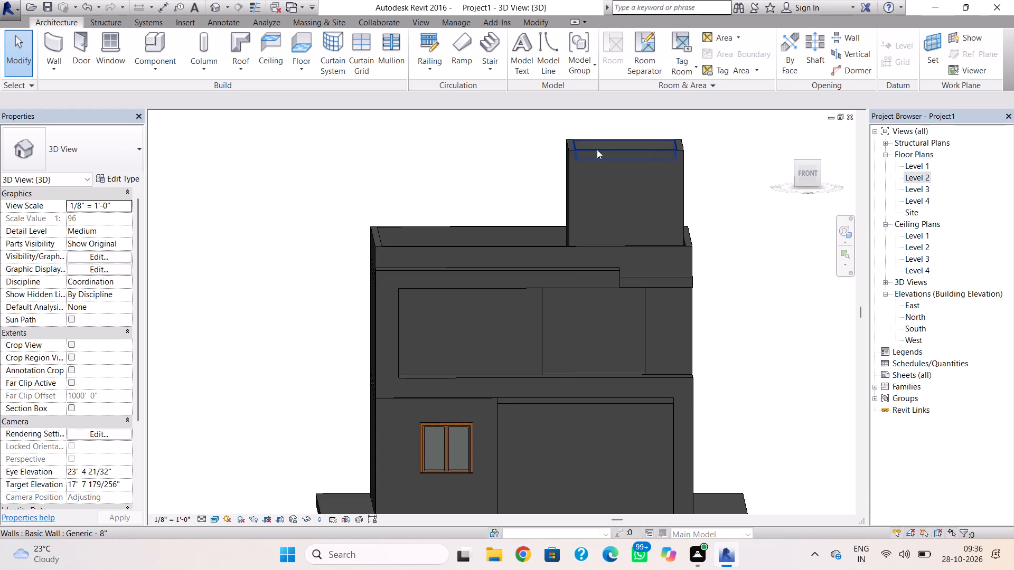
click(571, 150)
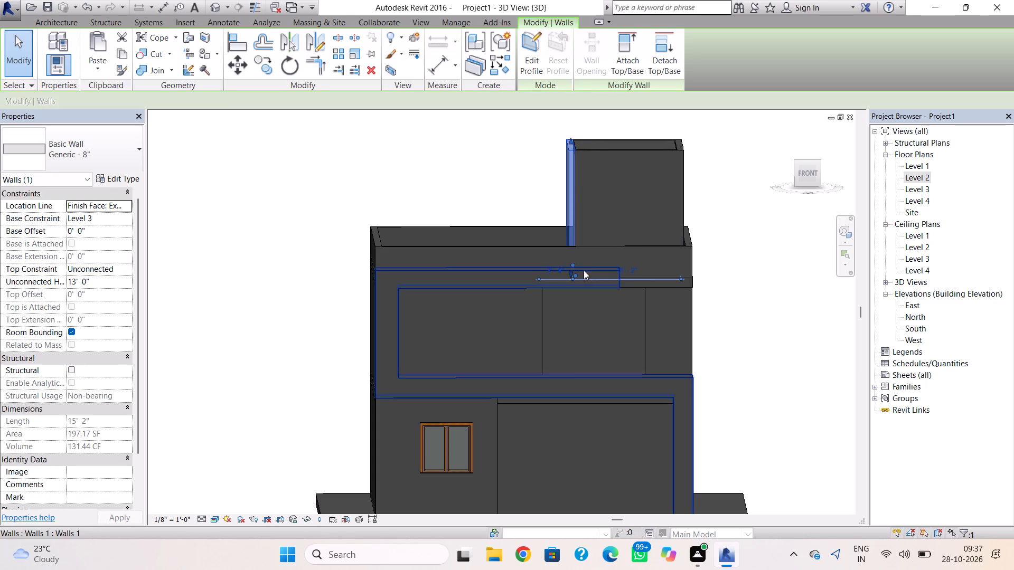
scroll(566, 270, up, 9)
drag(576, 264, 579, 292)
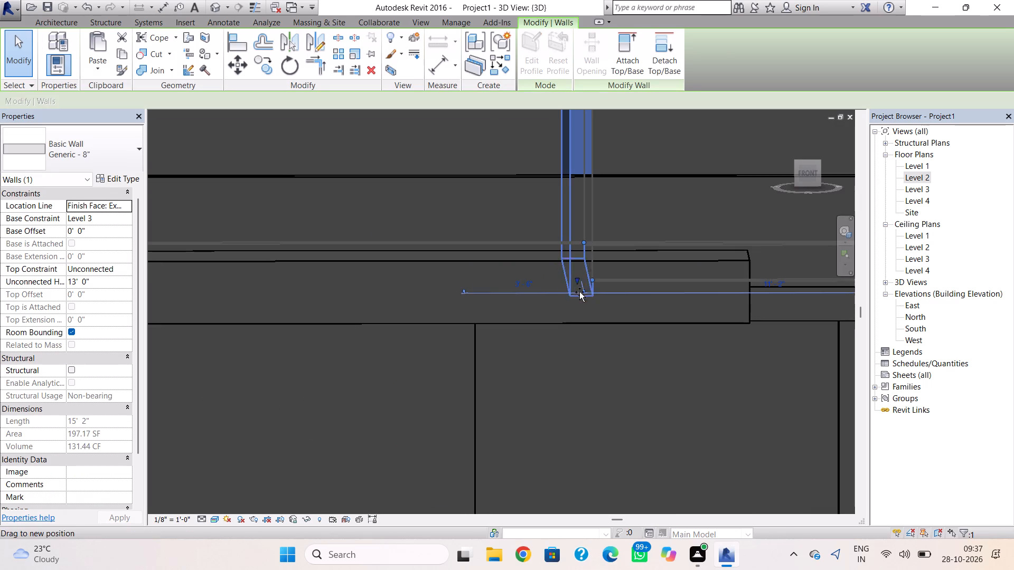
drag(579, 292, 594, 458)
scroll(604, 413, down, 4)
middle_drag(606, 395, 578, 241)
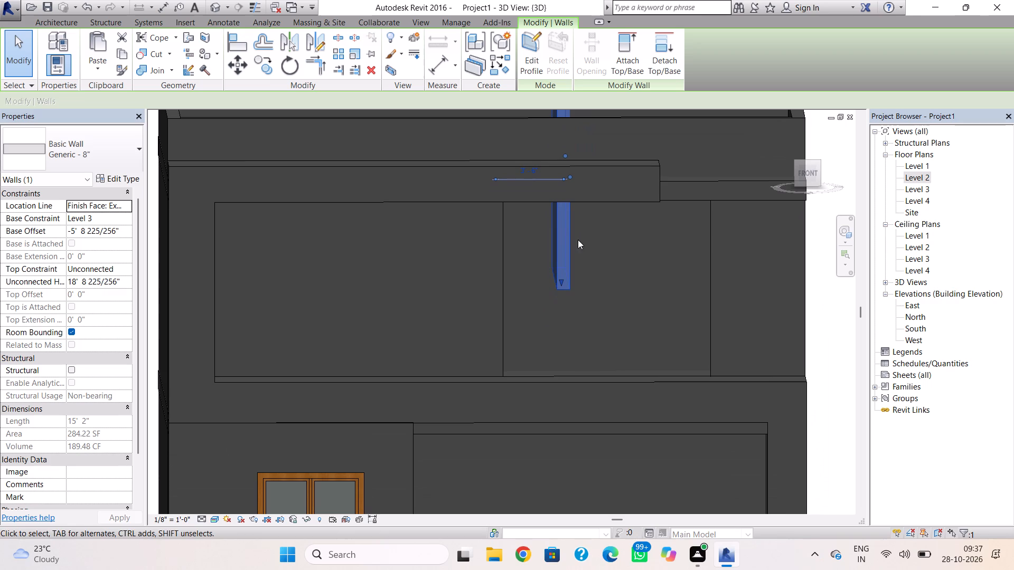
drag(560, 283, 568, 353)
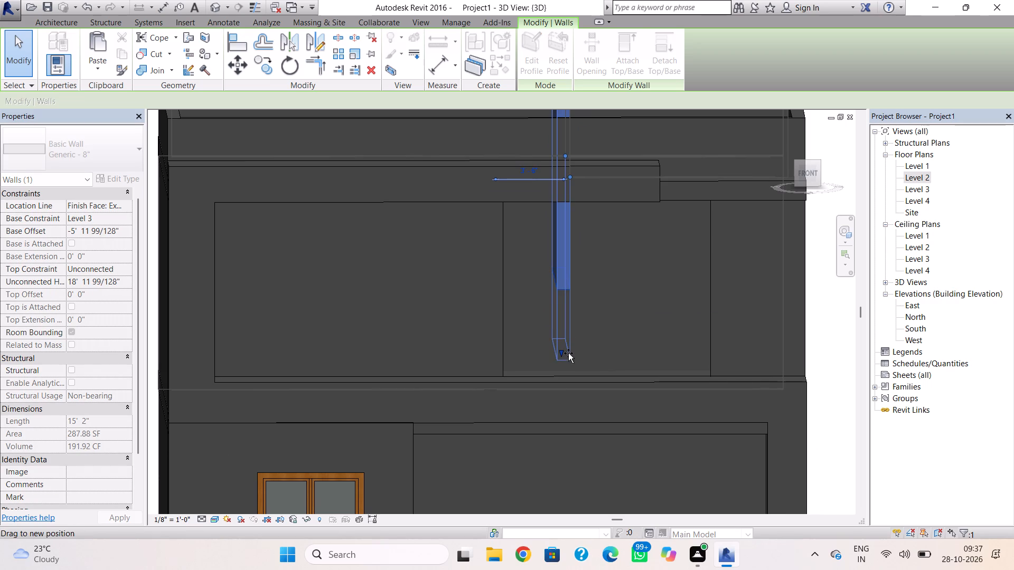
drag(568, 353, 568, 388)
drag(561, 390, 562, 378)
scroll(624, 305, down, 2)
middle_drag(624, 305, 580, 296)
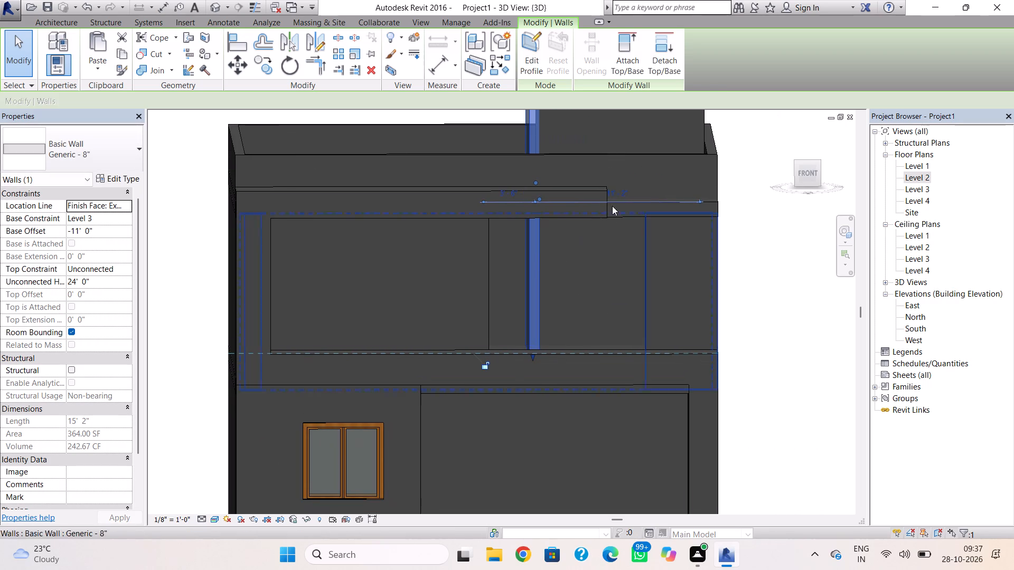
Extend the base of the rooftop corner room's front wall down through Level 2 to a base offset of -11' 0" and height of 24' 0".
click(699, 120)
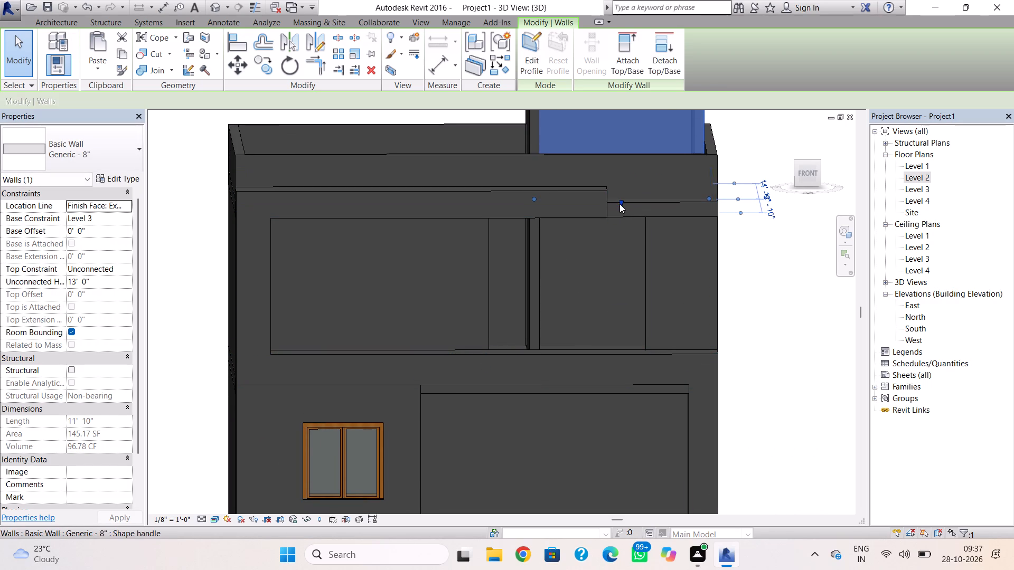
drag(621, 203, 632, 366)
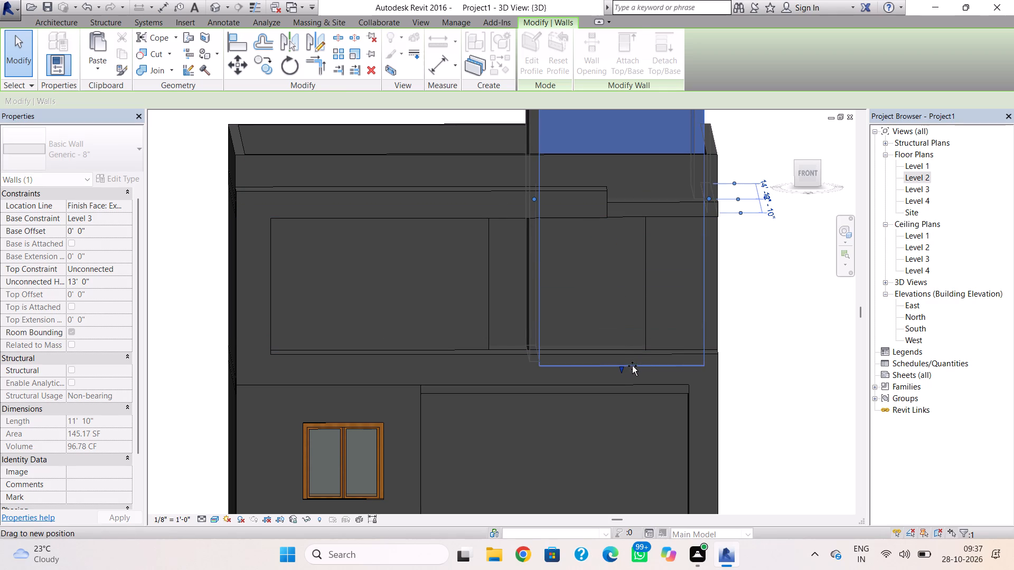
drag(632, 366, 632, 357)
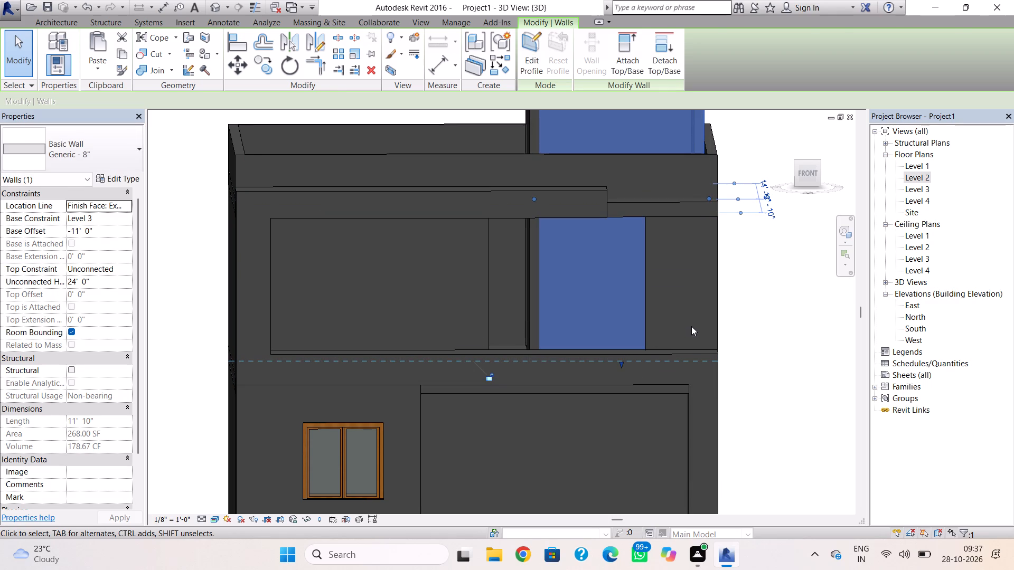
key(Escape)
In the Level 2 floor plan, nudge the north-south interior wall two increments east toward the corner room's west wall.
shift+right_drag(703, 319, 476, 330)
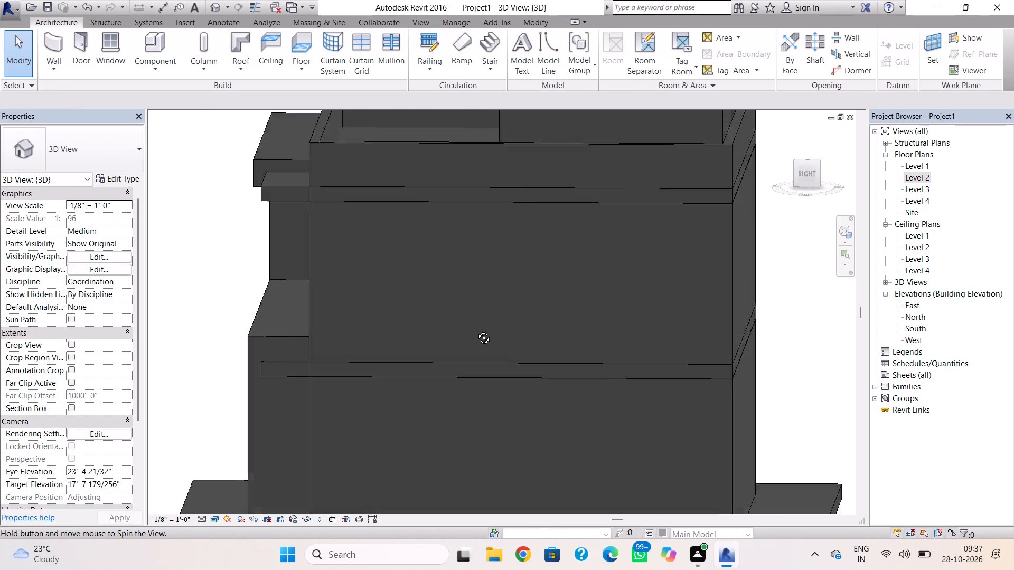
shift+right_drag(476, 330, 286, 326)
shift+right_drag(286, 326, 679, 343)
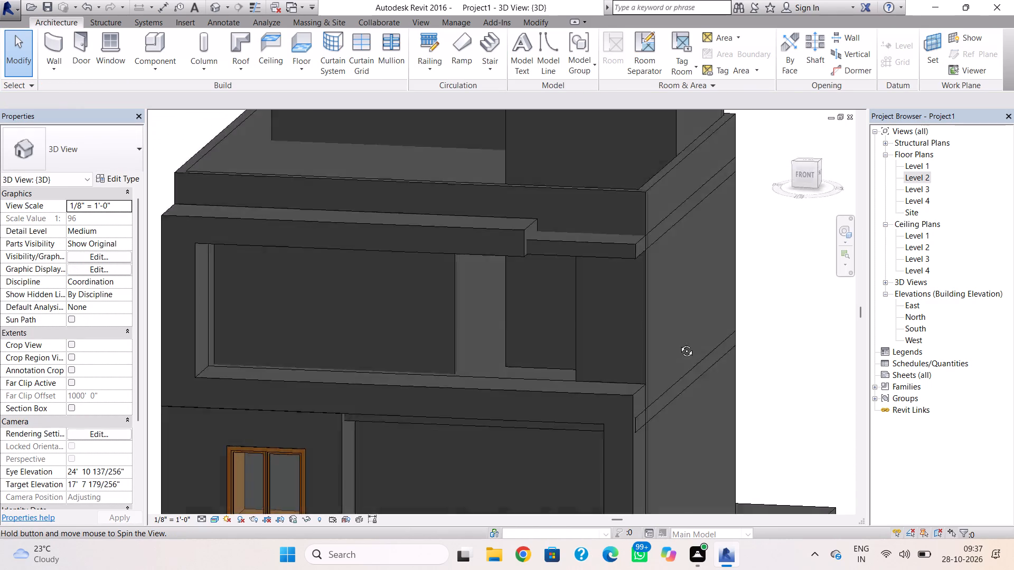
shift+right_drag(679, 343, 729, 320)
shift+right_drag(662, 316, 639, 320)
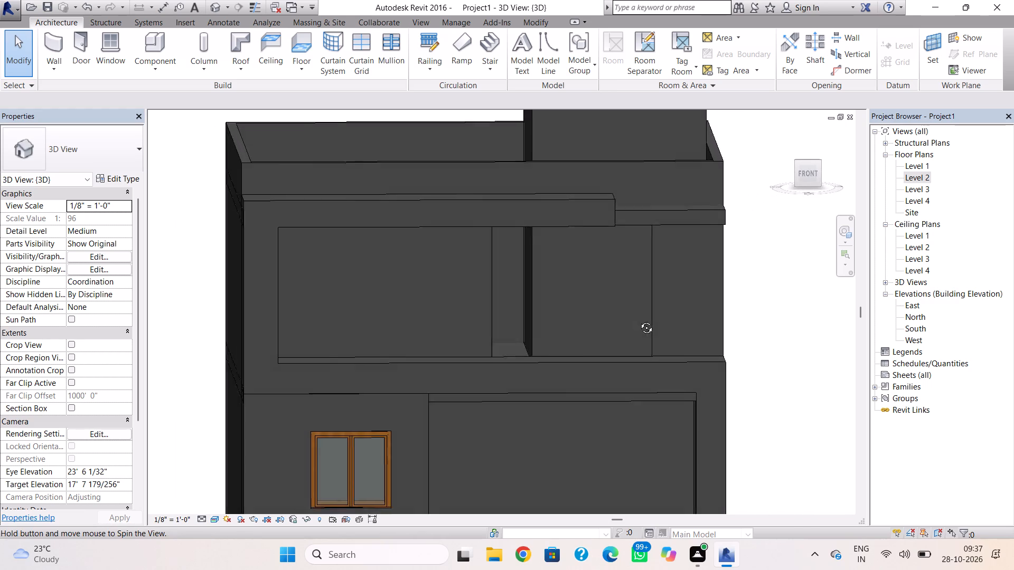
shift+right_drag(639, 320, 644, 317)
click(499, 317)
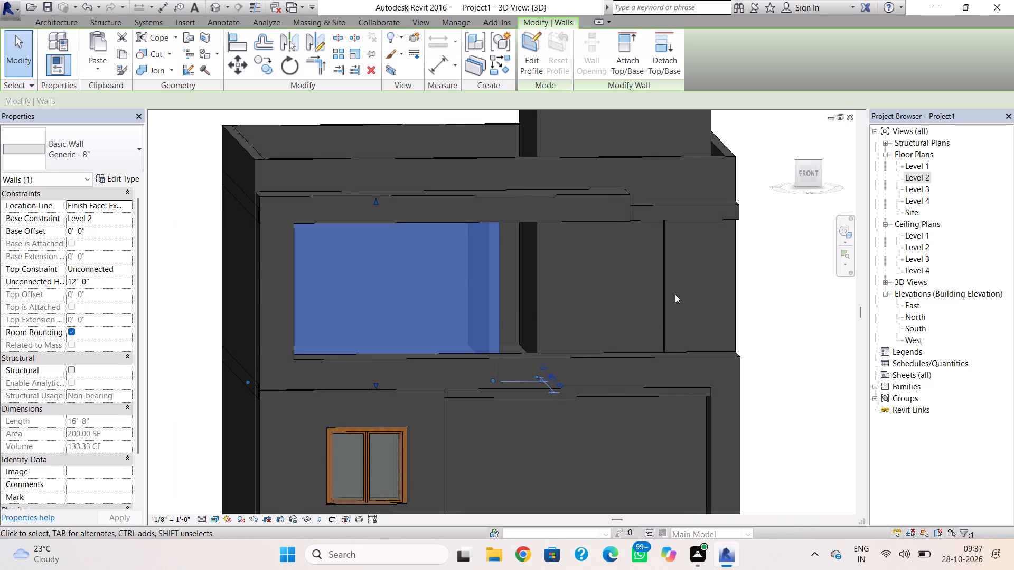
double_click(908, 178)
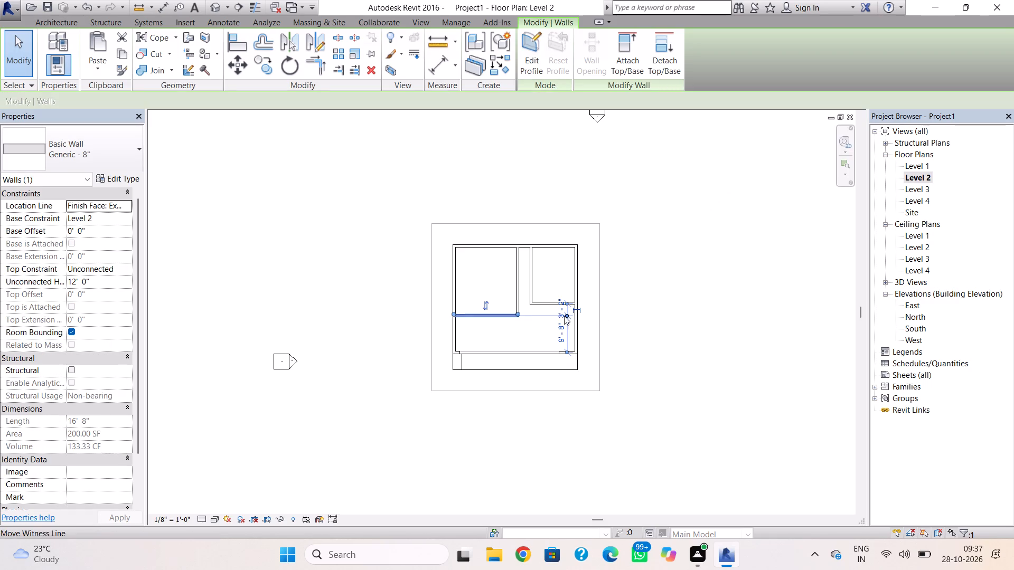
click(524, 299)
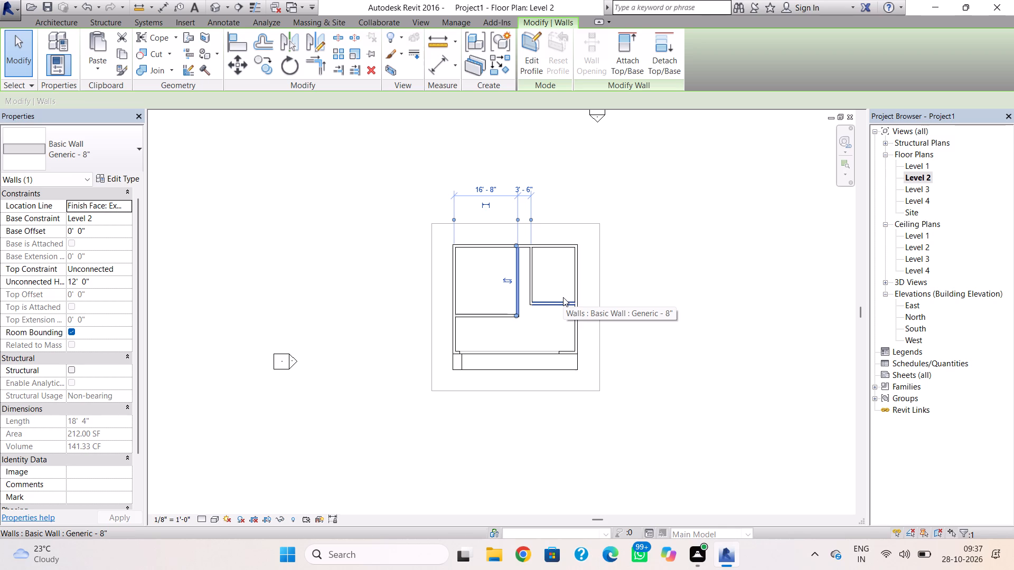
key(Right)
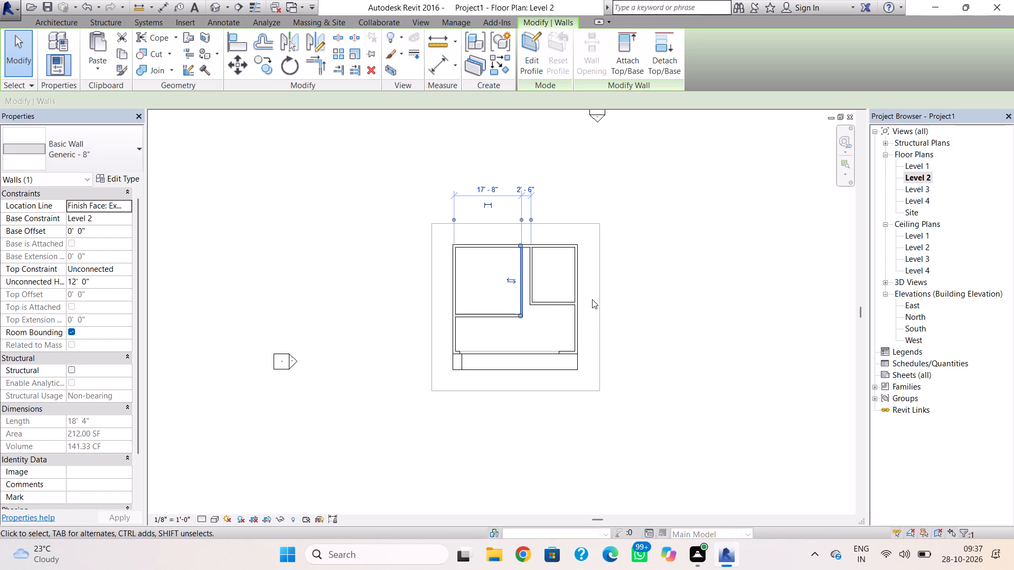
key(Right)
click(639, 298)
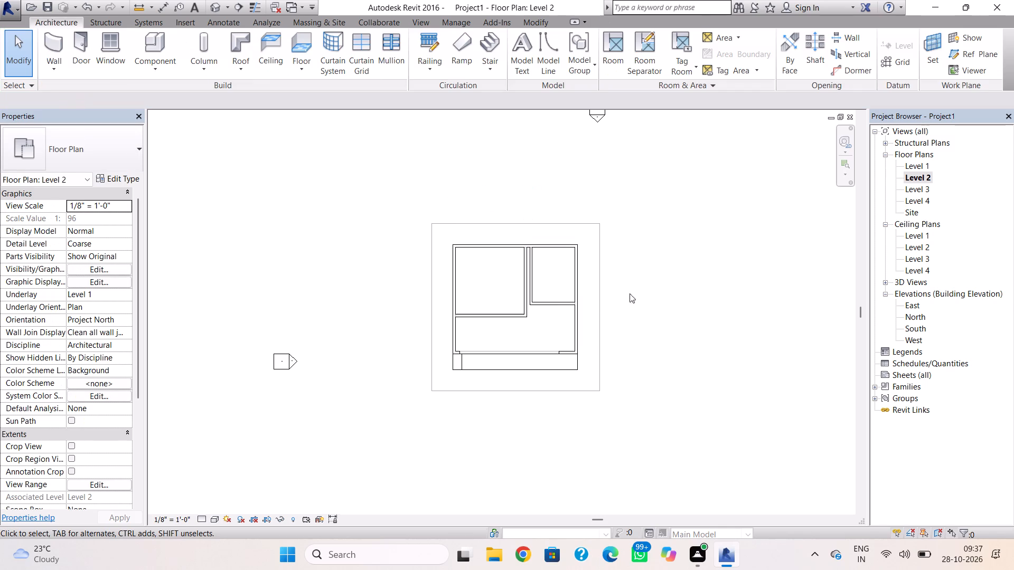
Load the Door-Single-Panel family and place a 34" x 80" door near the east end of Level 2's east-west interior wall in 3D.
click(219, 12)
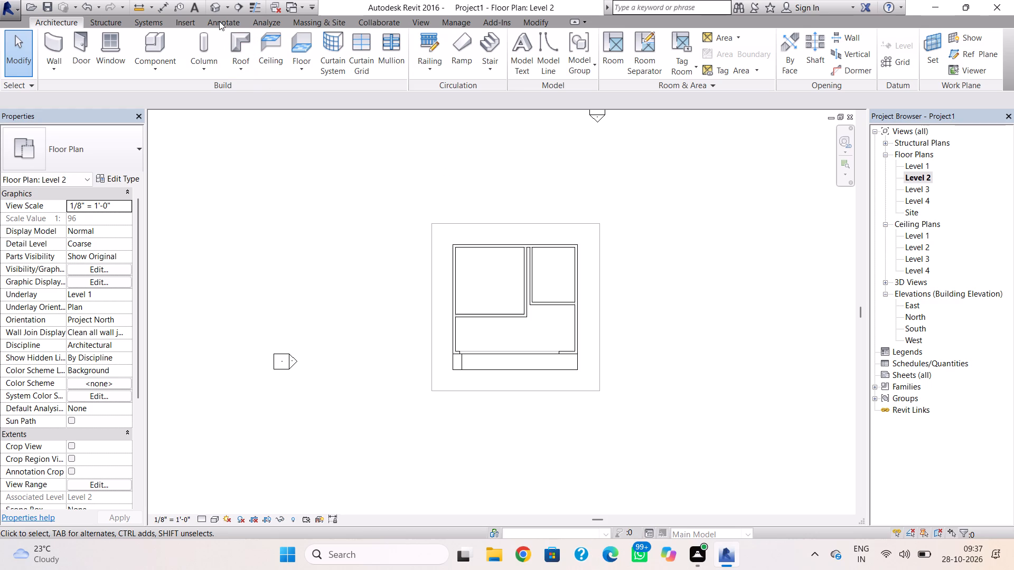
click(214, 14)
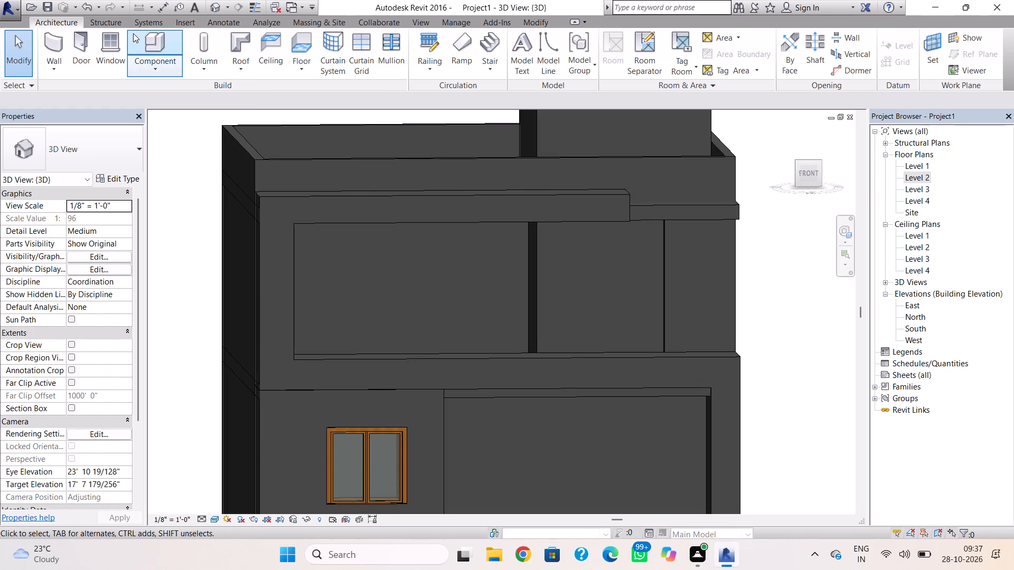
click(83, 37)
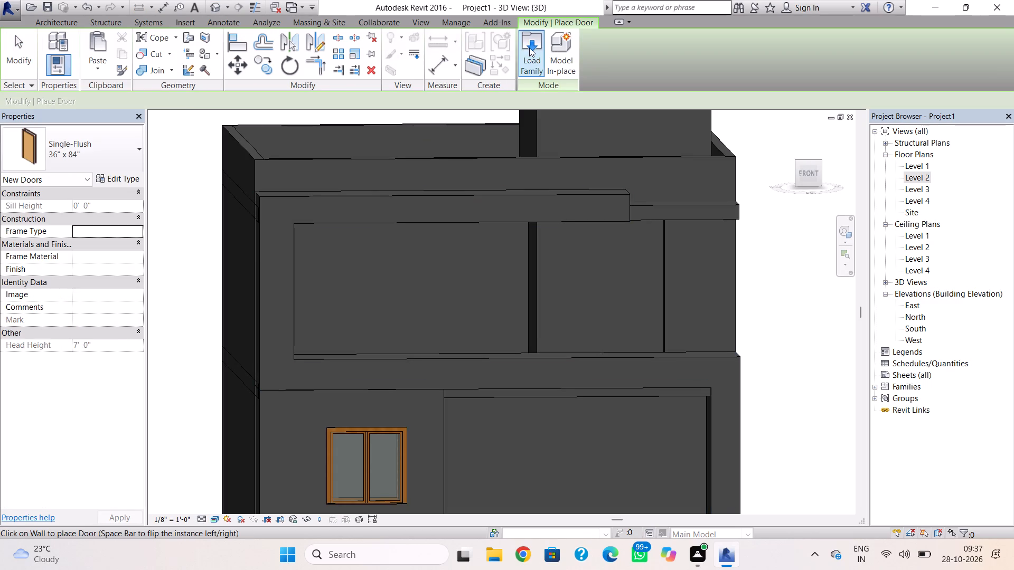
click(530, 47)
double_click(564, 259)
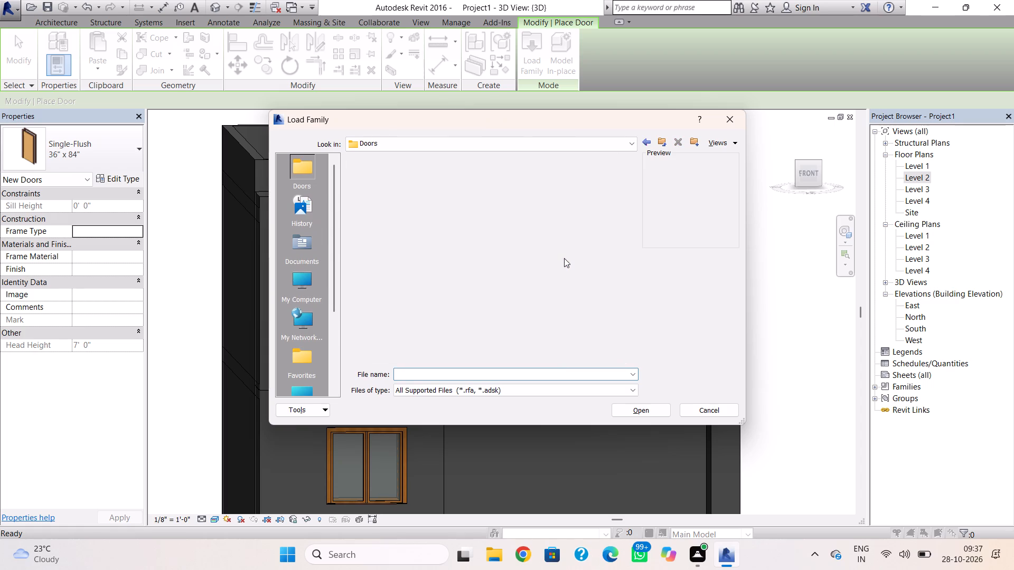
scroll(511, 271, down, 2)
scroll(511, 272, up, 2)
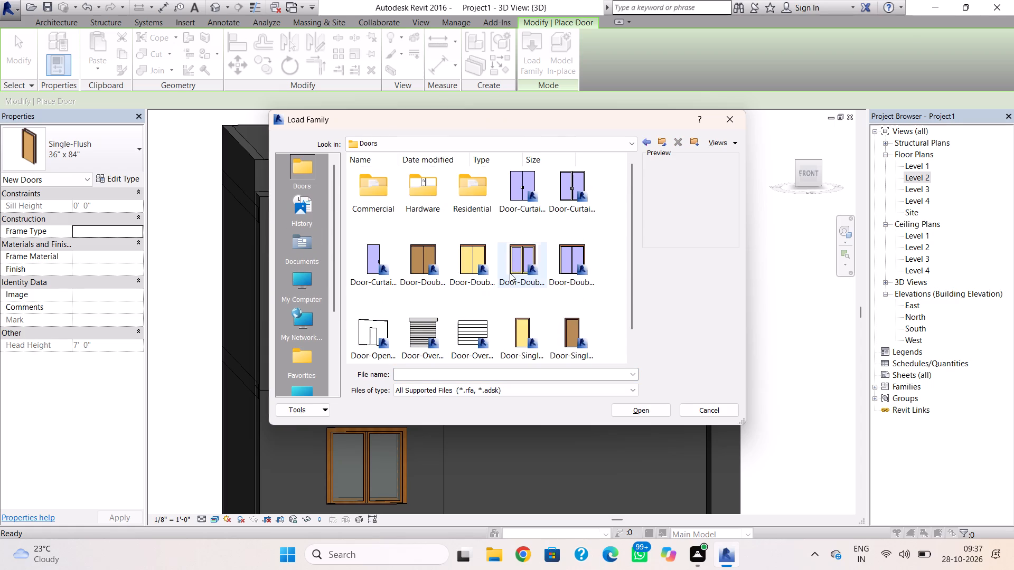
click(561, 320)
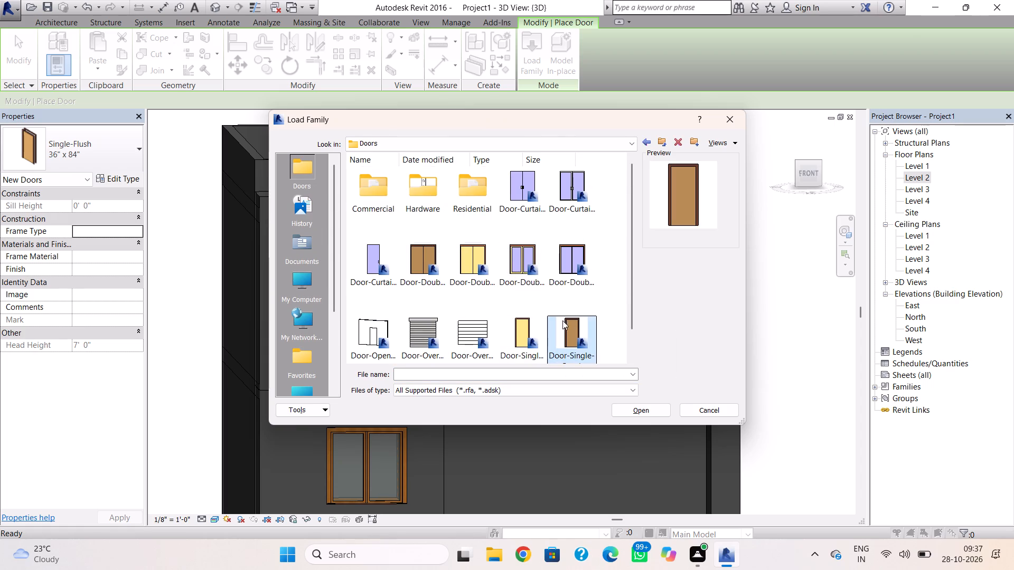
click(642, 405)
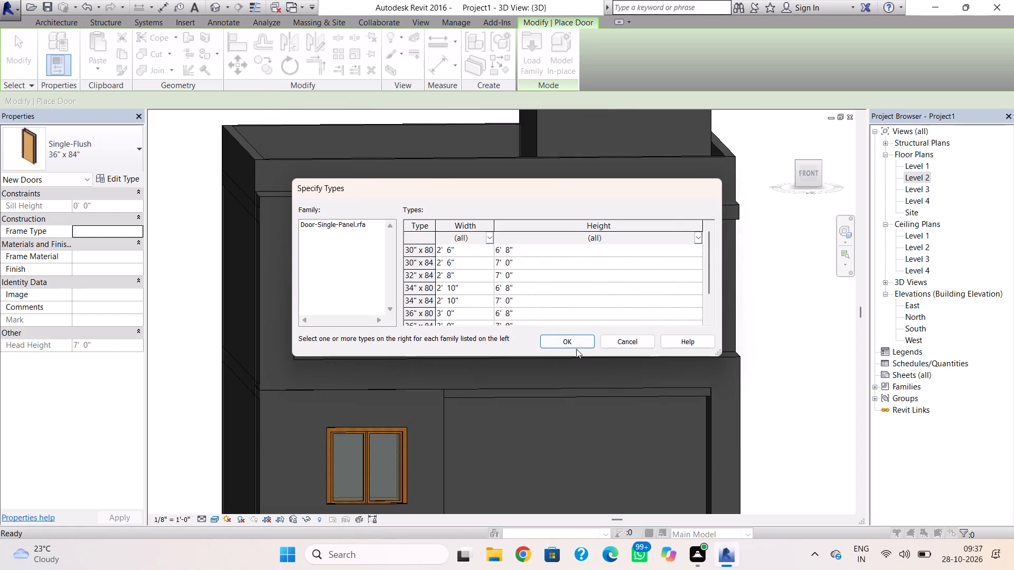
click(571, 340)
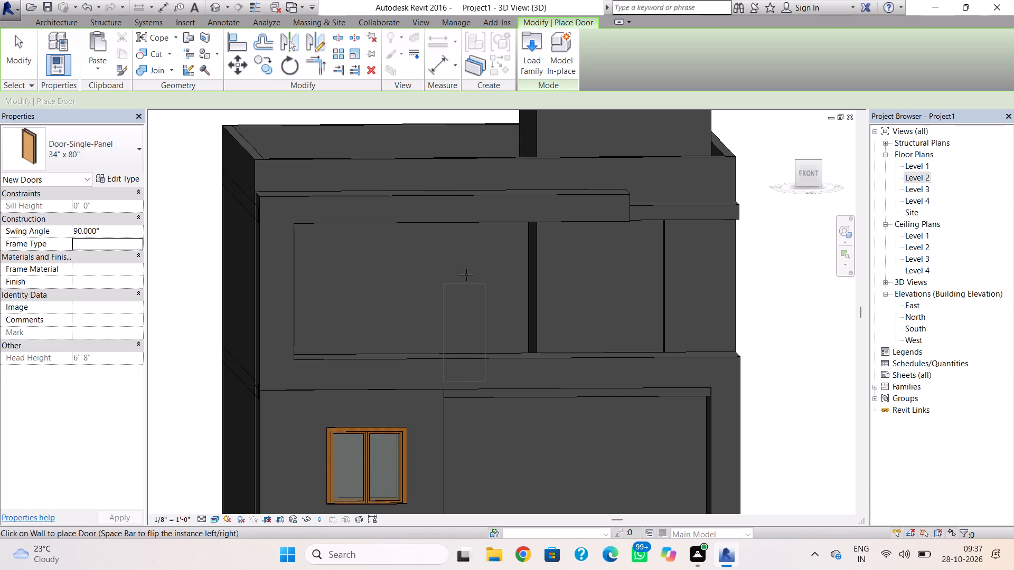
click(474, 275)
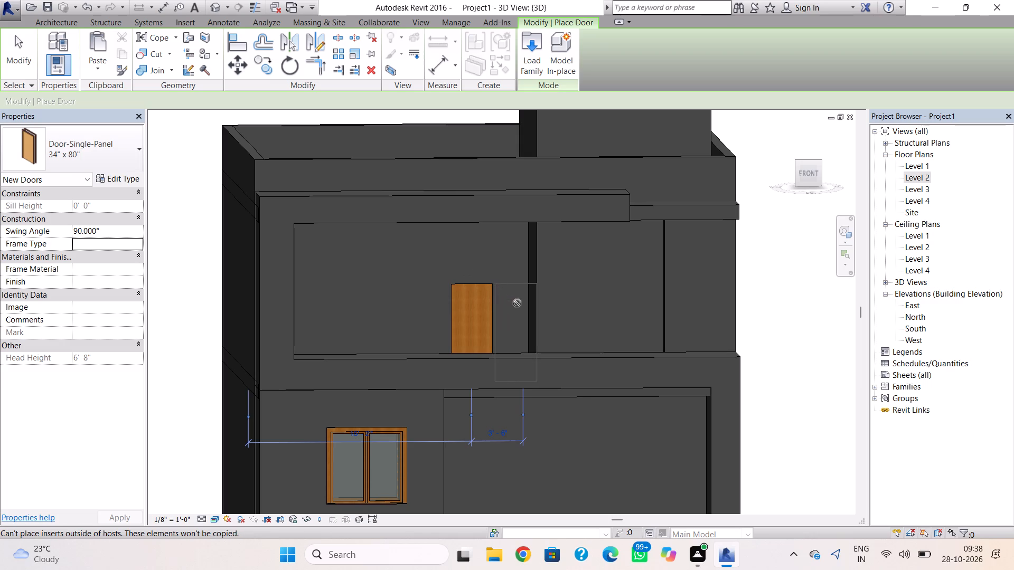
key(Escape)
key(Escape)
Nudge the new Level 2 door up four increments to a sill height of 0' 8" so it clears the floor.
click(492, 301)
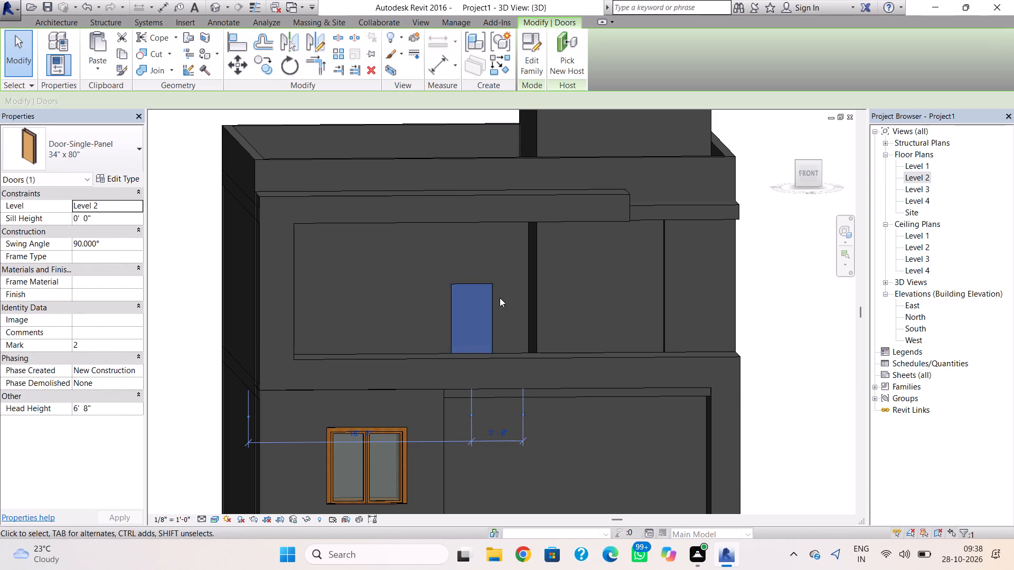
key(Up)
key(Up)
key(Up)
key(Up)
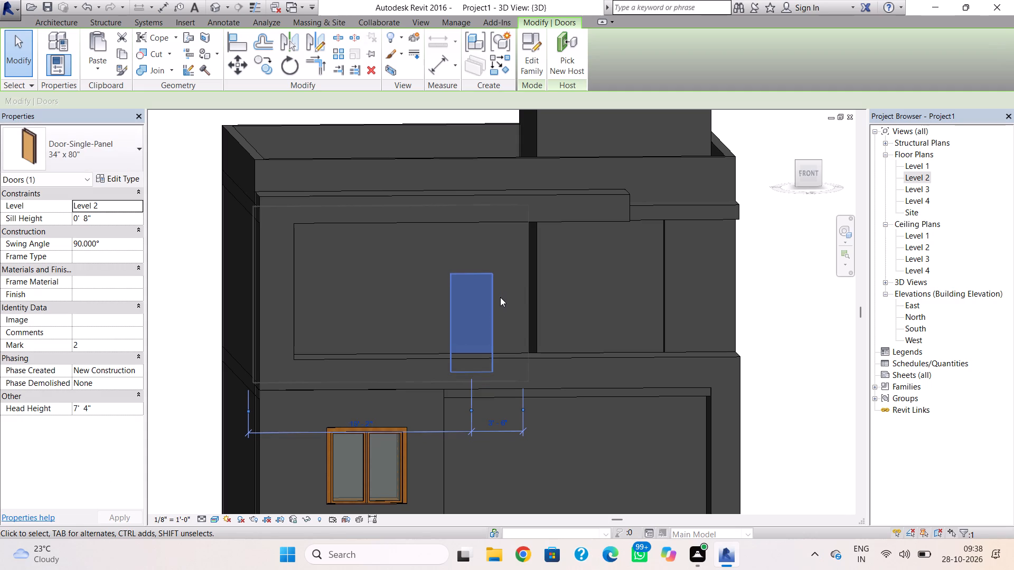
key(Escape)
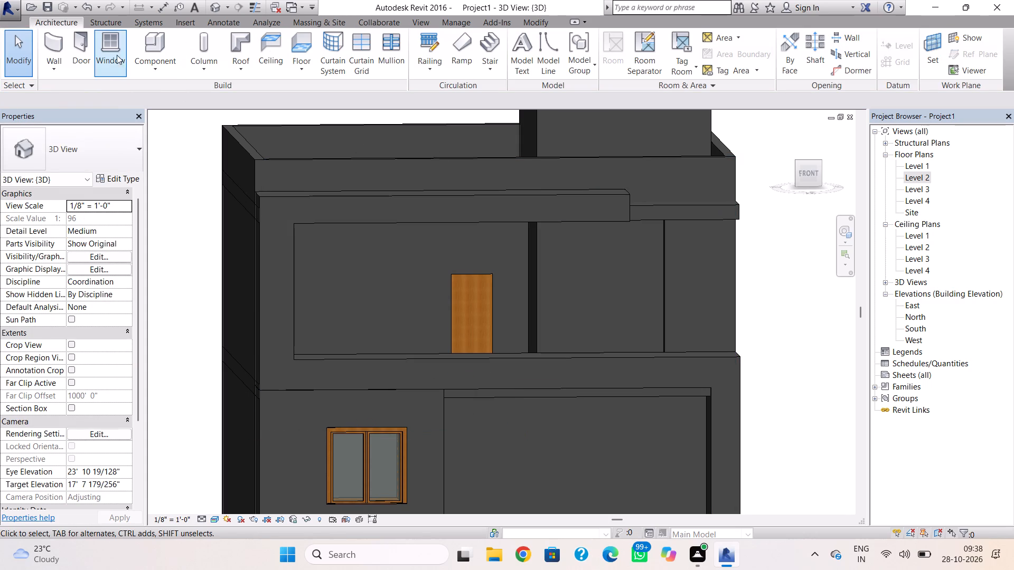
Load the Fixed with Trim window family and place a 36" x 48" window on the Level 2 interior wall, west of the door.
click(114, 44)
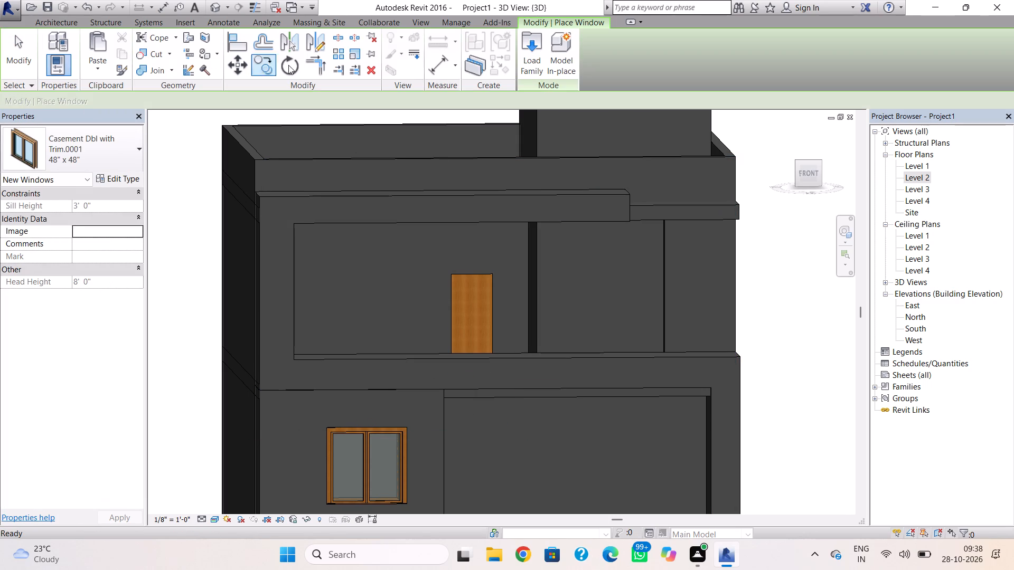
click(536, 46)
scroll(461, 261, down, 5)
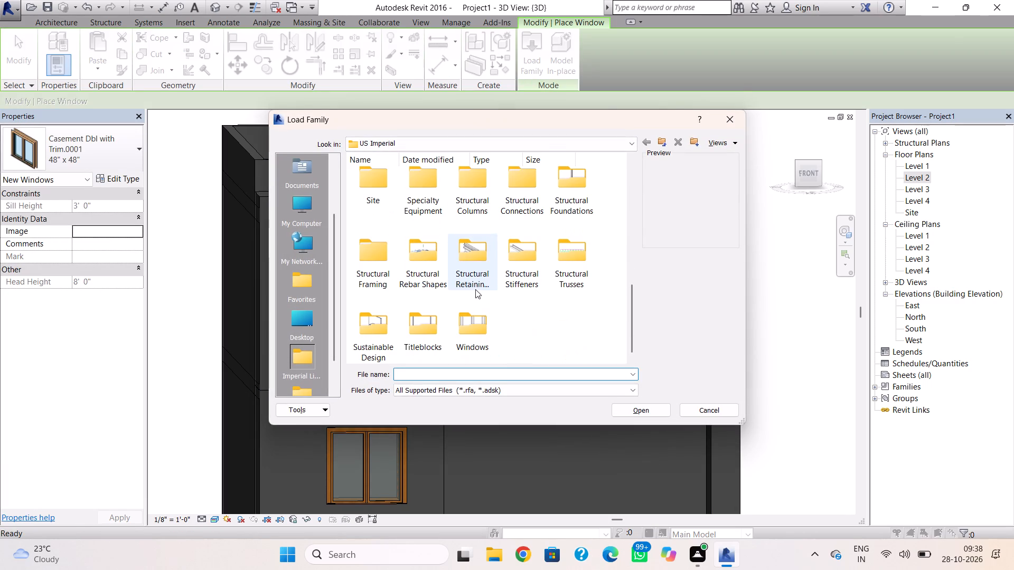
scroll(475, 289, down, 1)
double_click(468, 319)
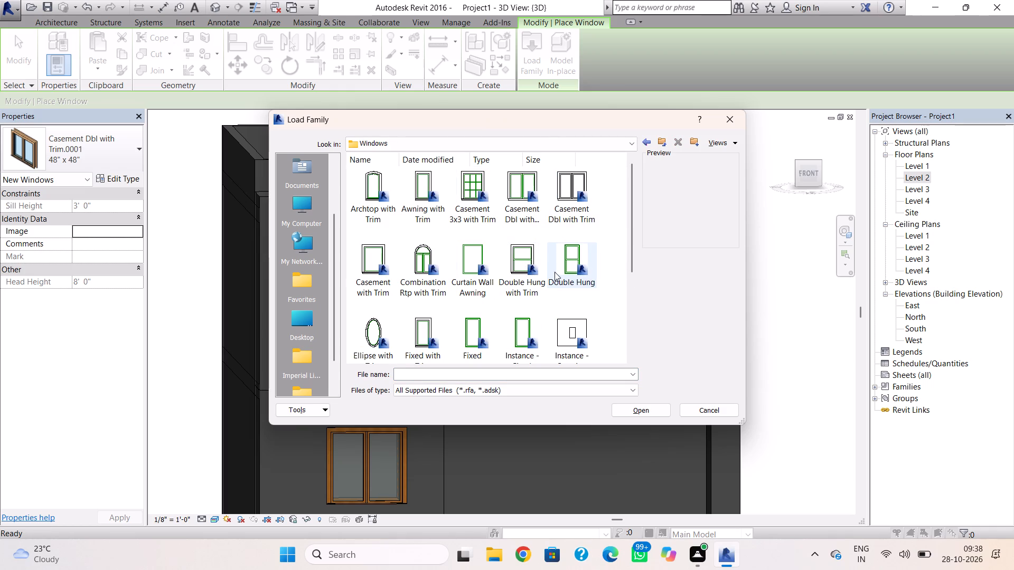
click(427, 336)
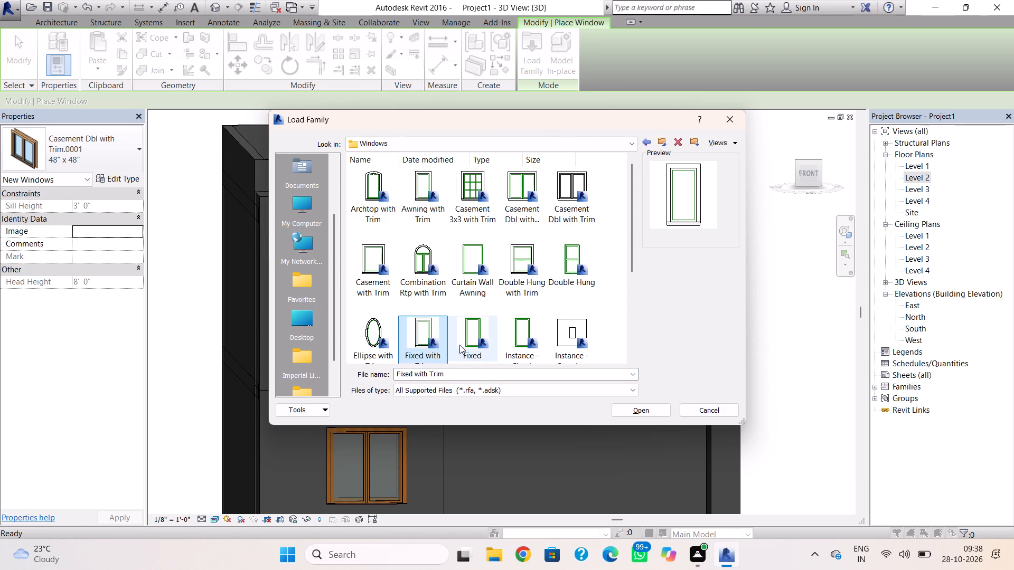
click(647, 405)
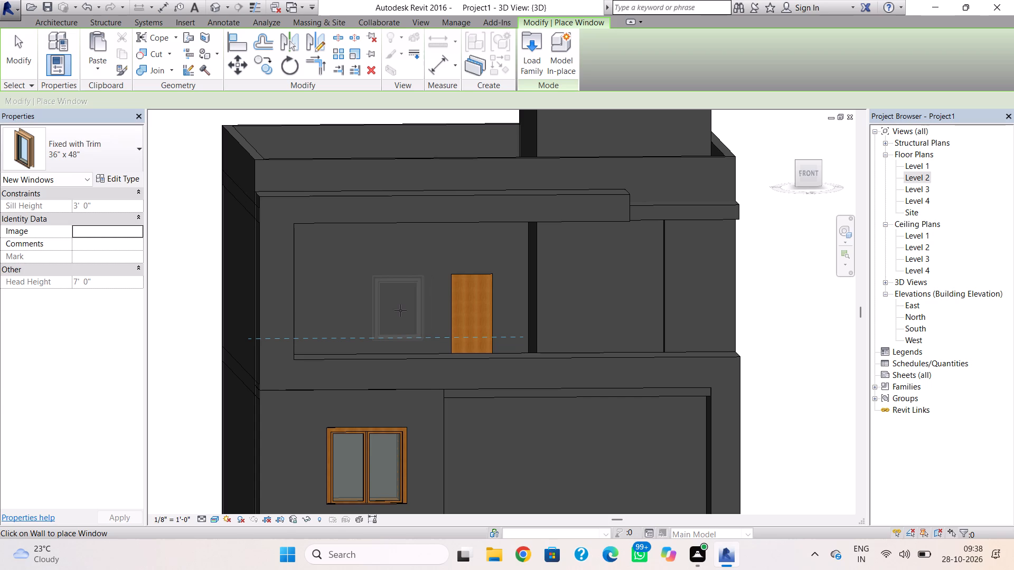
click(400, 310)
key(Escape)
scroll(550, 299, down, 3)
middle_drag(550, 296, 579, 206)
scroll(551, 295, up, 1)
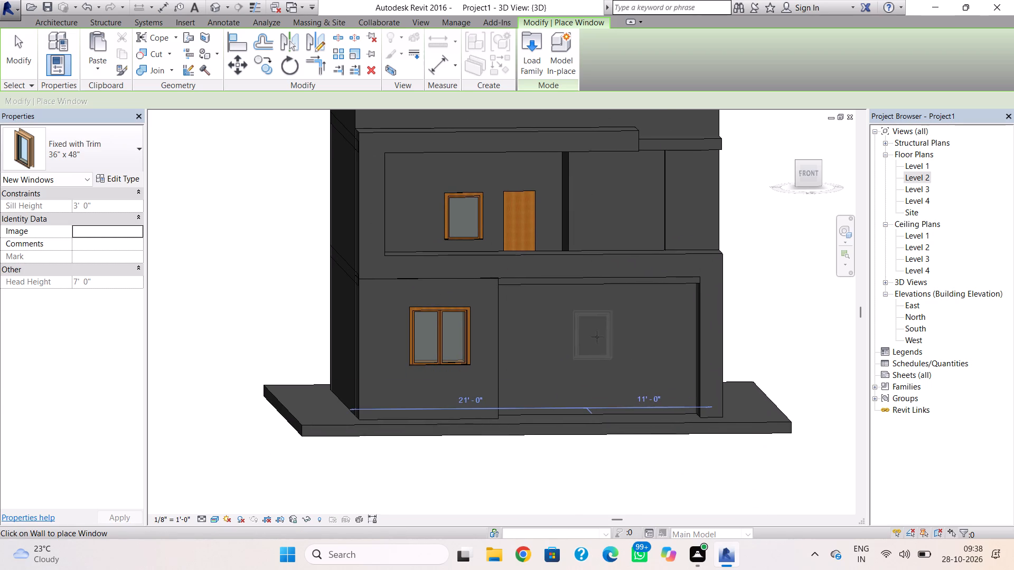
key(Escape)
Shorten the Level 1 front wall to 13' 6" by pulling its east end back to the front opening's west edge, opening the bay.
shift+right_drag(642, 509, 755, 487)
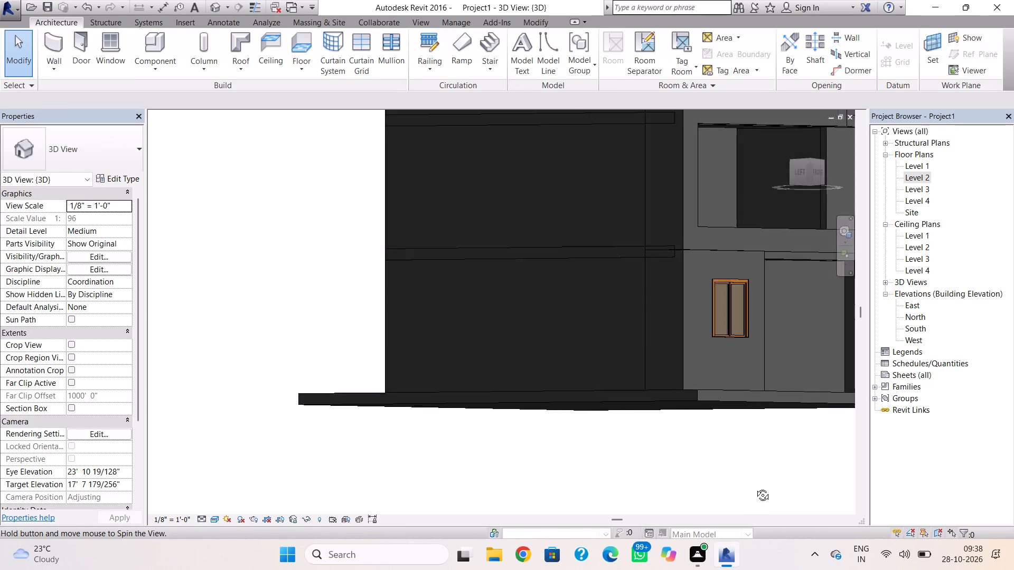
shift+right_drag(755, 487, 612, 516)
shift+right_drag(609, 480, 603, 517)
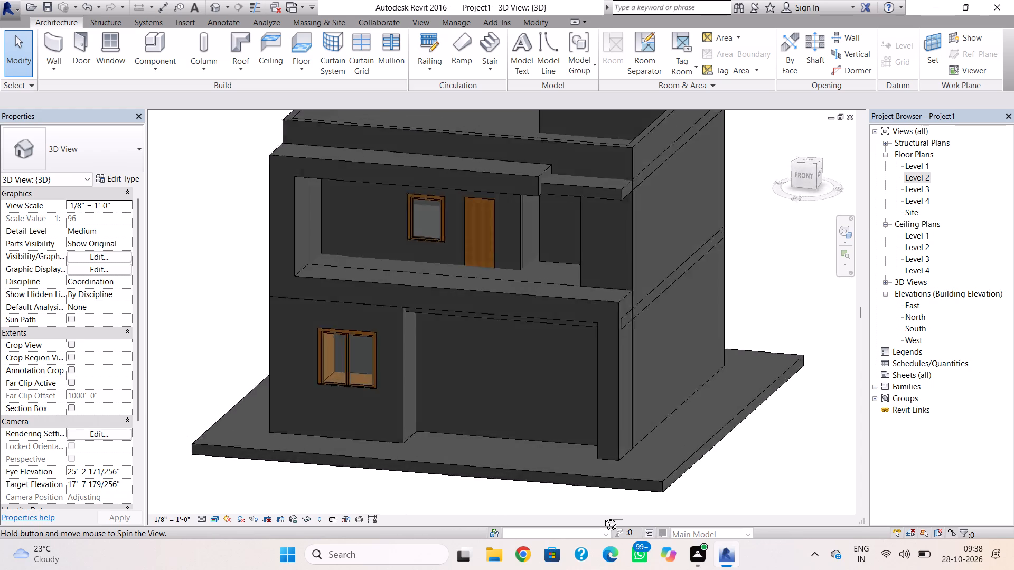
shift+right_drag(603, 517, 666, 508)
click(678, 439)
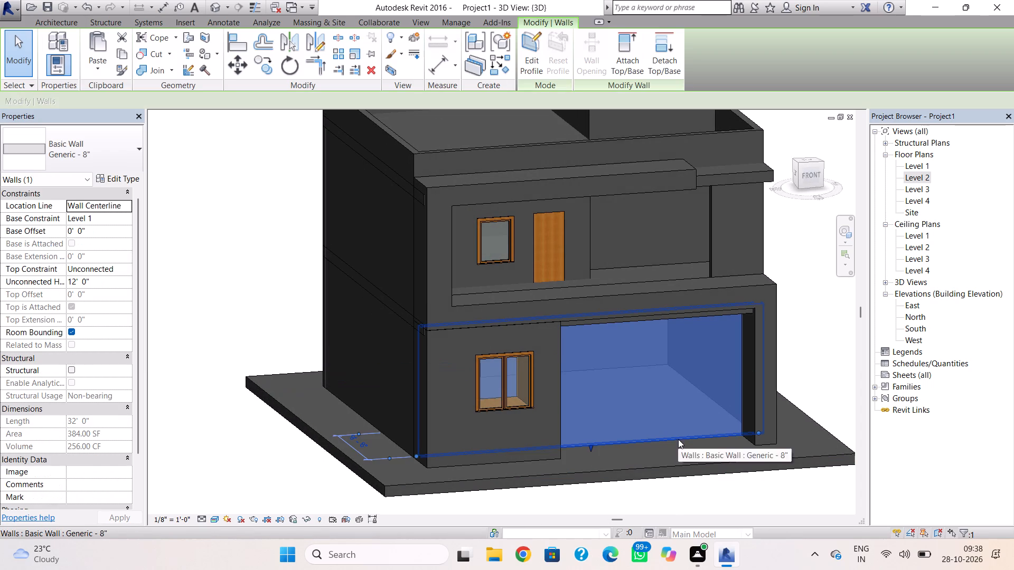
drag(757, 431, 750, 434)
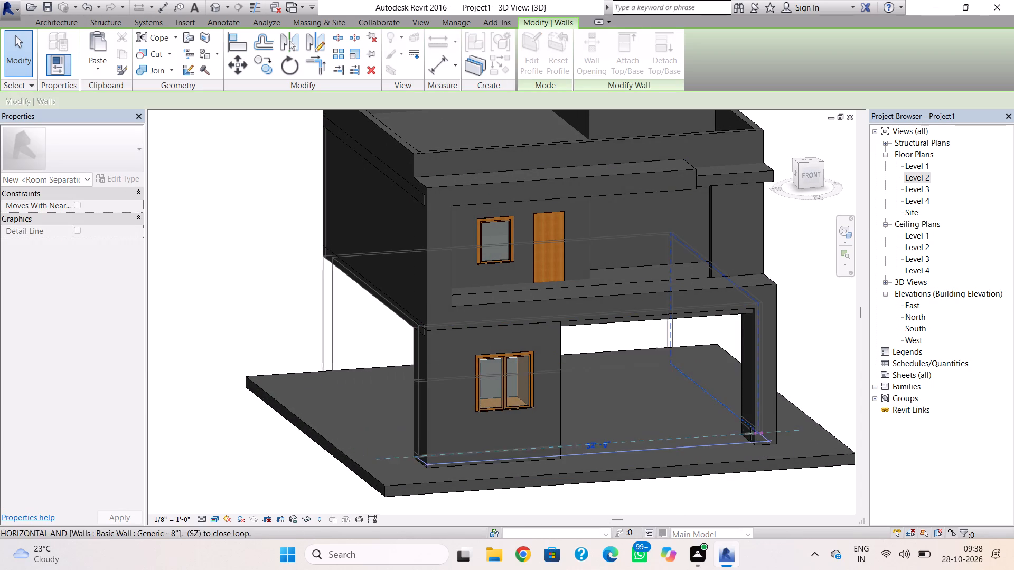
drag(750, 434, 564, 447)
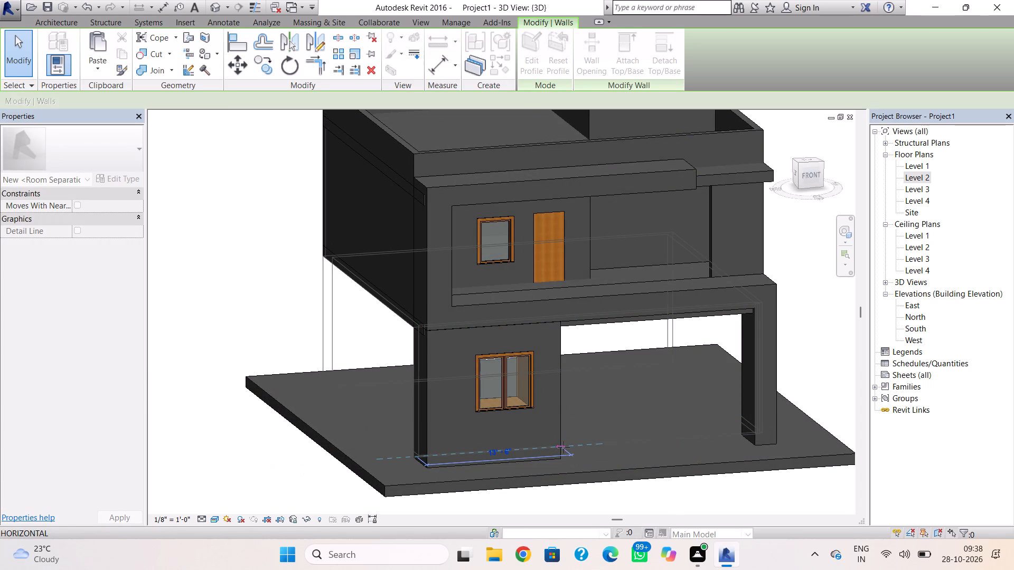
drag(564, 447, 561, 445)
click(607, 437)
key(Escape)
key(Escape)
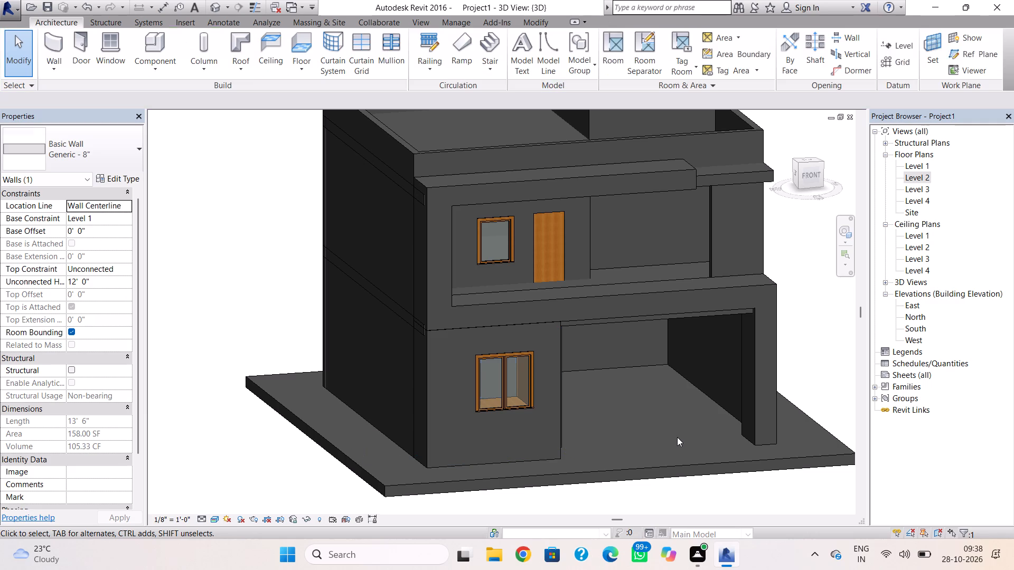
Pull the Level 1 front wall's east end farther west, roughly flush with the east face of the windowed front block.
shift+right_drag(676, 437, 595, 444)
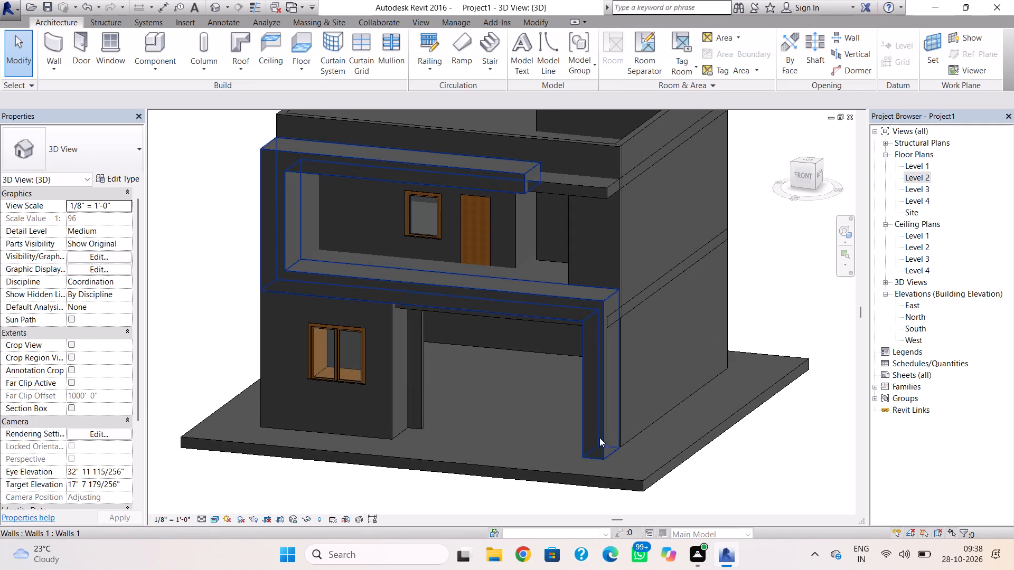
click(426, 411)
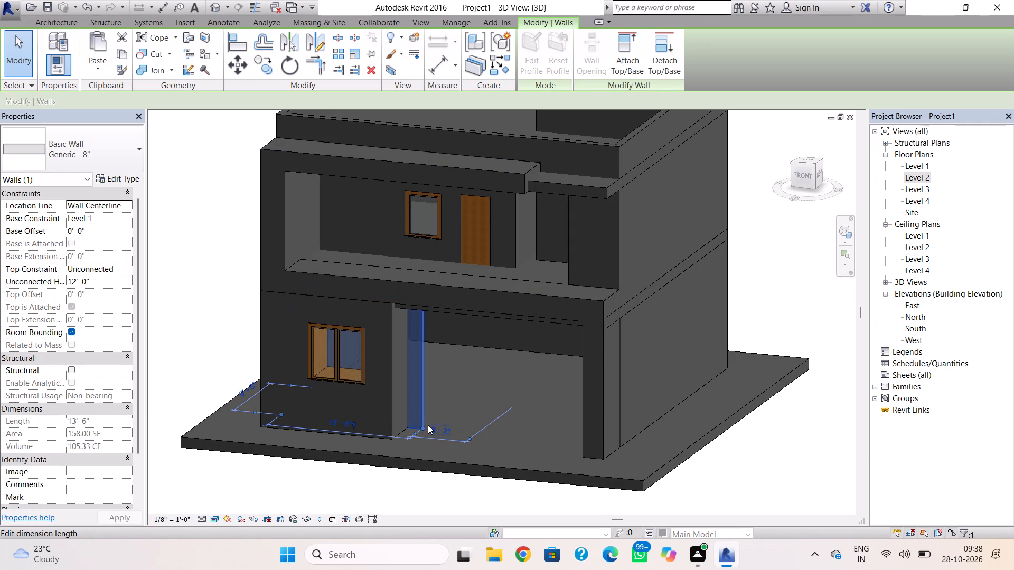
drag(422, 428, 414, 427)
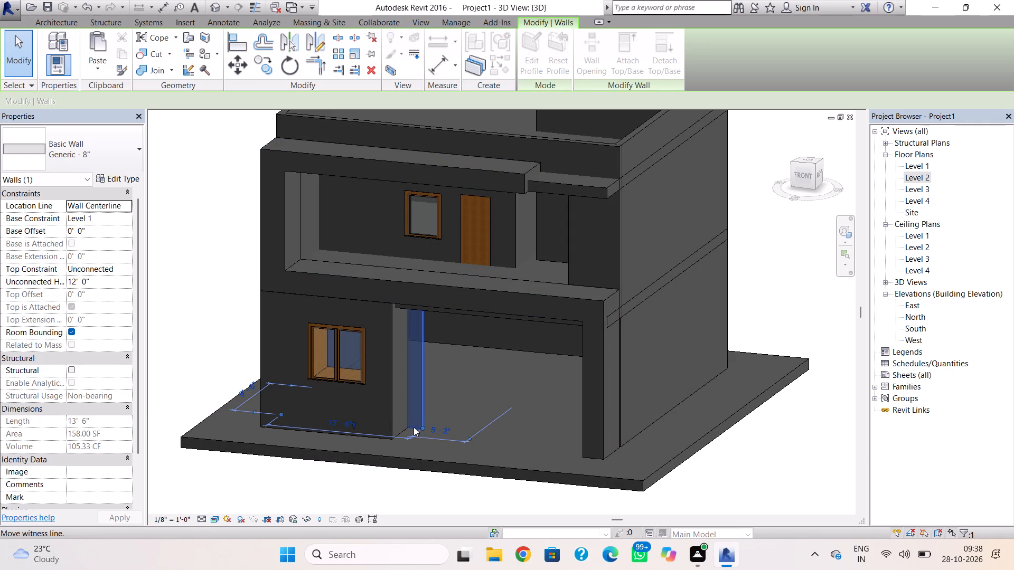
drag(414, 427, 408, 425)
scroll(422, 427, up, 4)
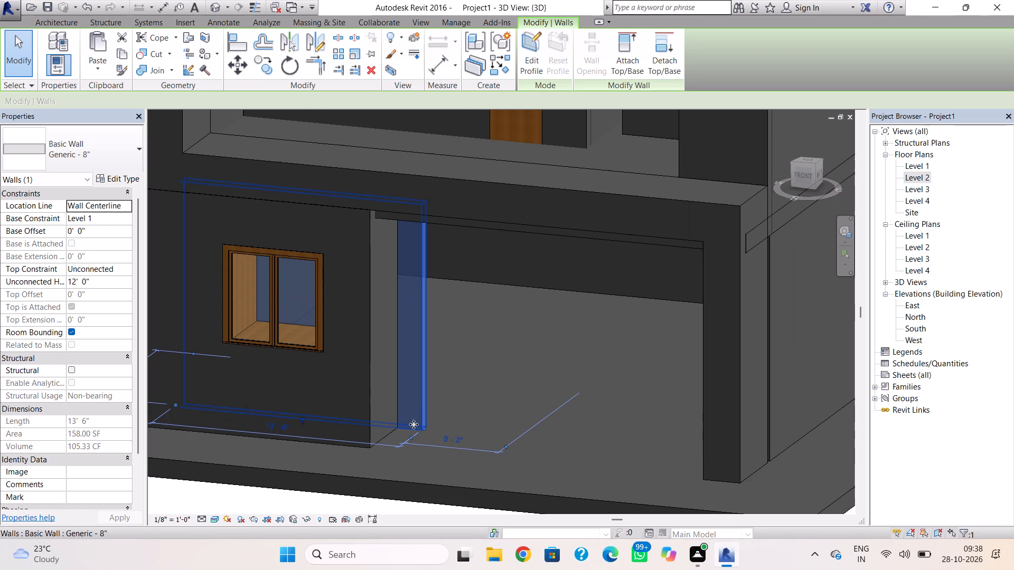
drag(423, 429, 403, 423)
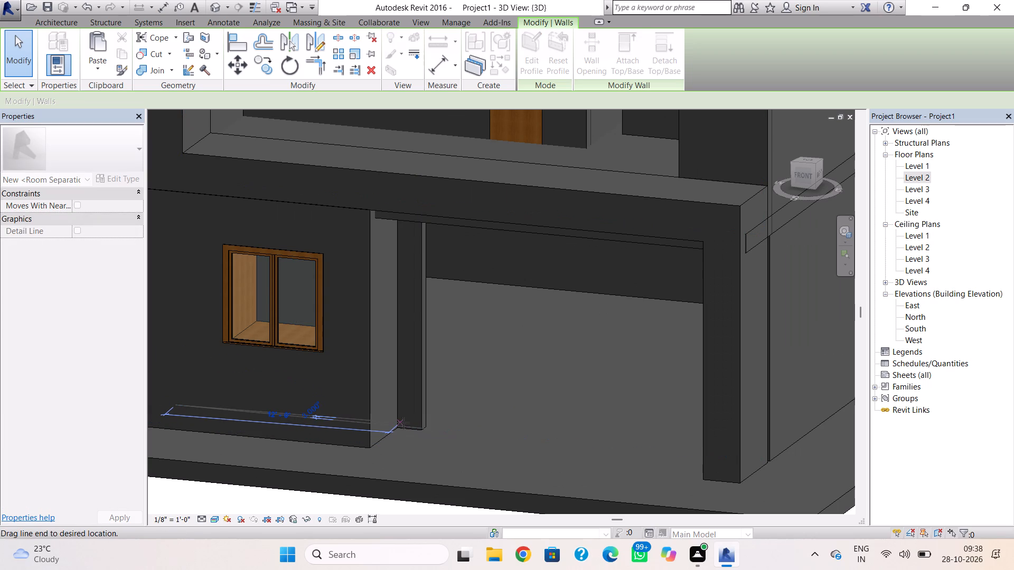
drag(403, 423, 399, 424)
key(Escape)
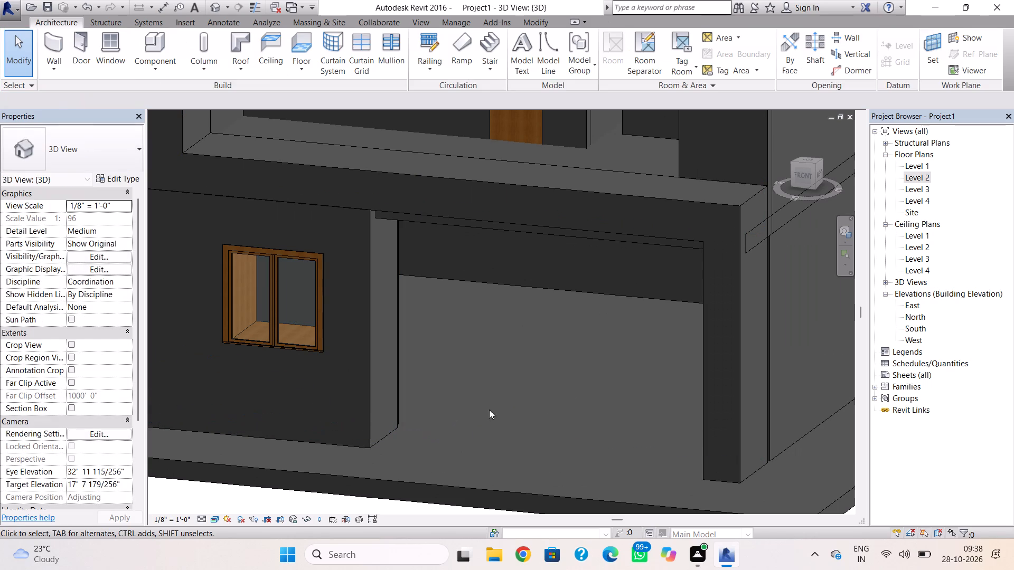
Create a U-shaped winder stair, 3' 0" wide, from Level 1 to Level 2 in the southeast corner against the east wall.
shift+right_drag(512, 405, 430, 412)
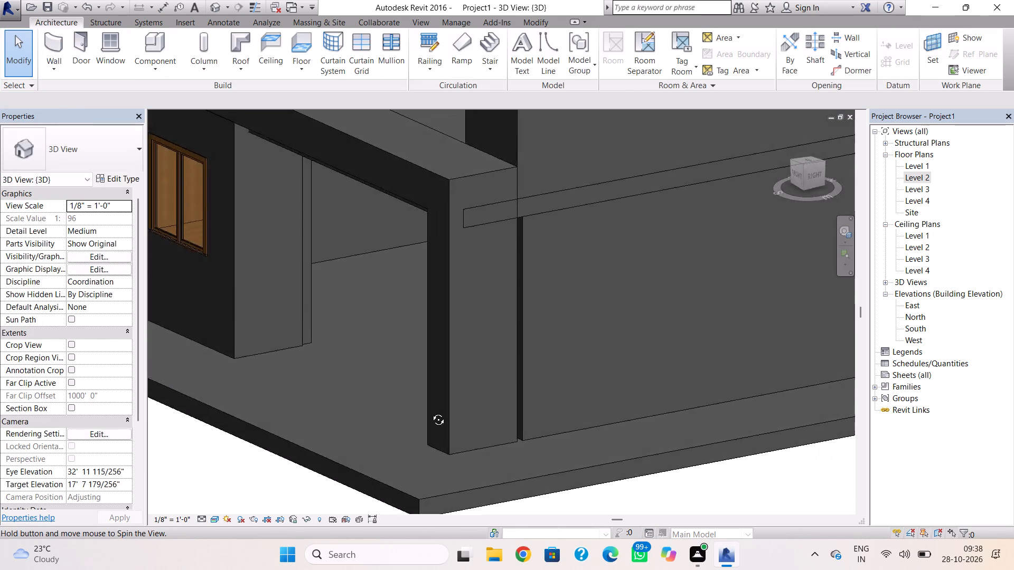
shift+right_drag(430, 412, 565, 390)
scroll(572, 391, down, 3)
middle_drag(559, 398, 427, 408)
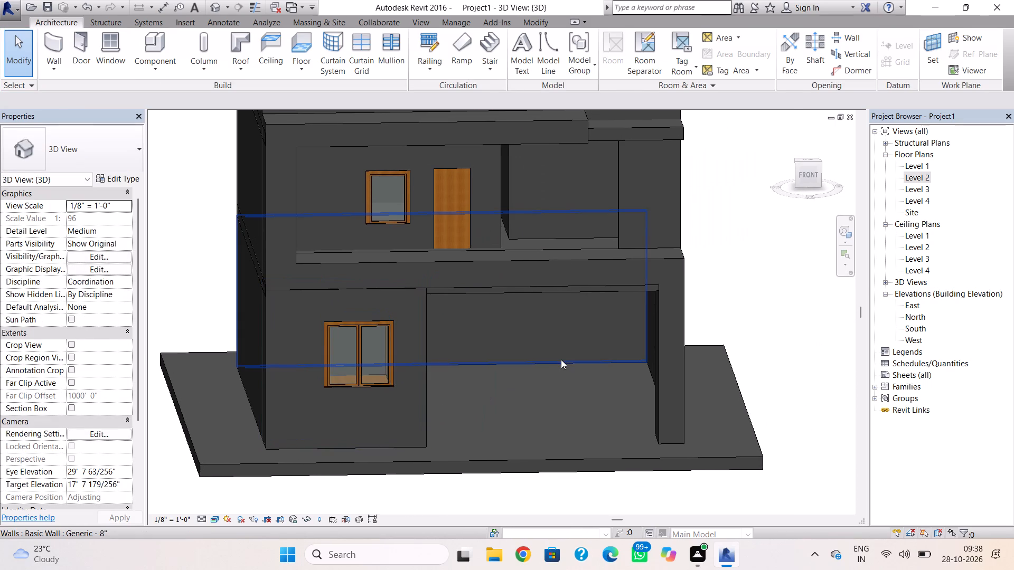
double_click(913, 165)
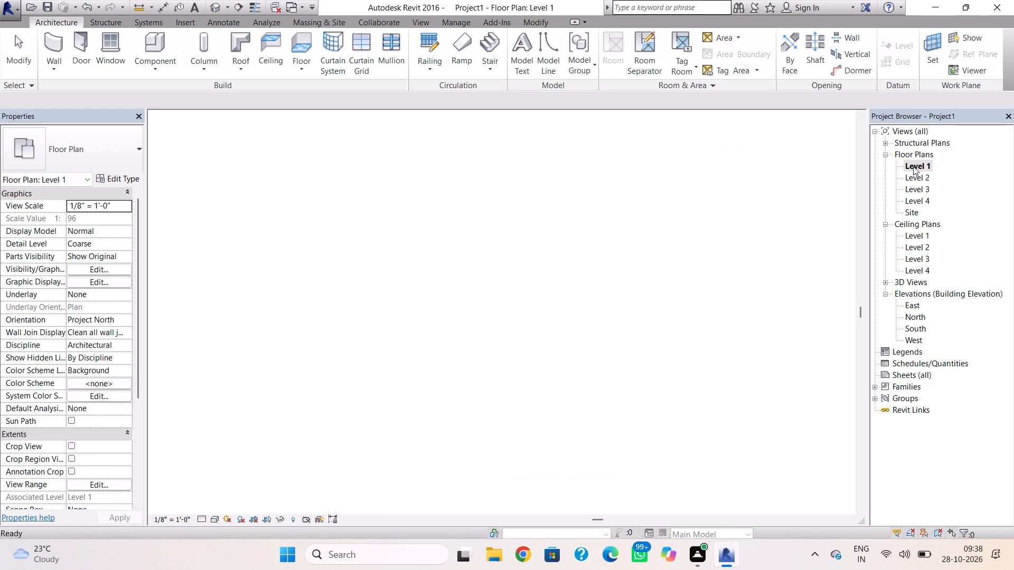
click(487, 37)
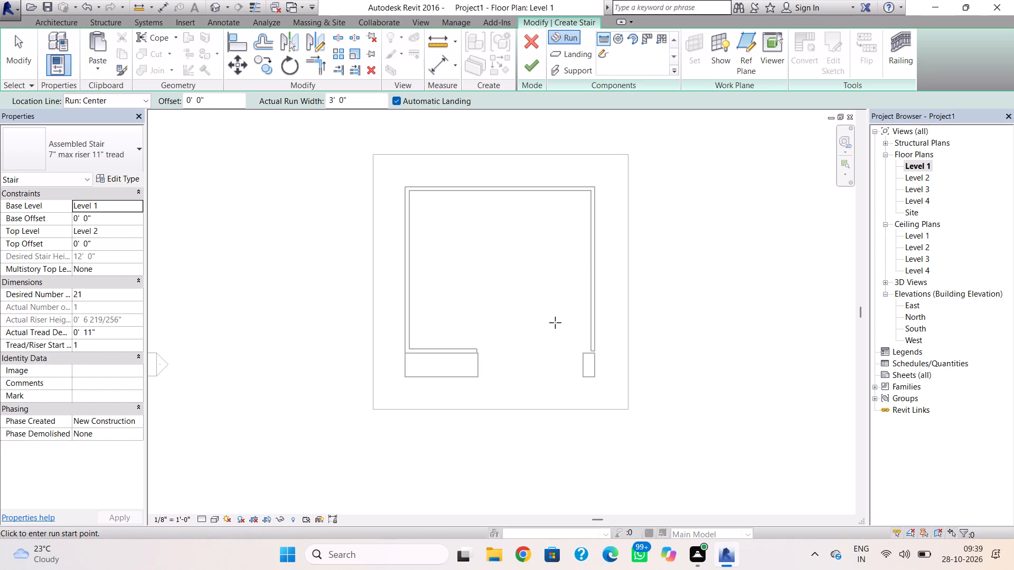
click(659, 37)
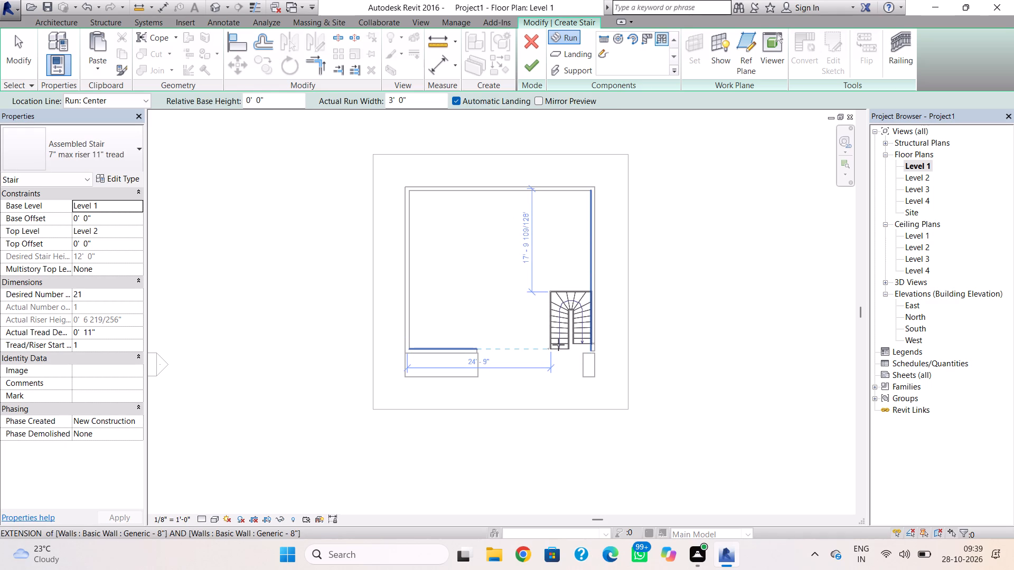
click(558, 345)
key(Escape)
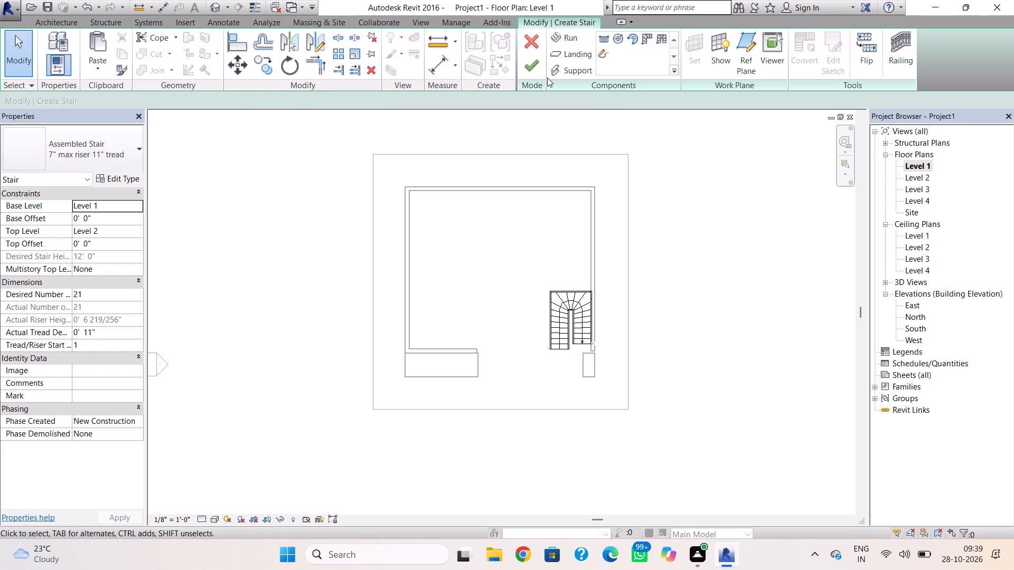
click(532, 68)
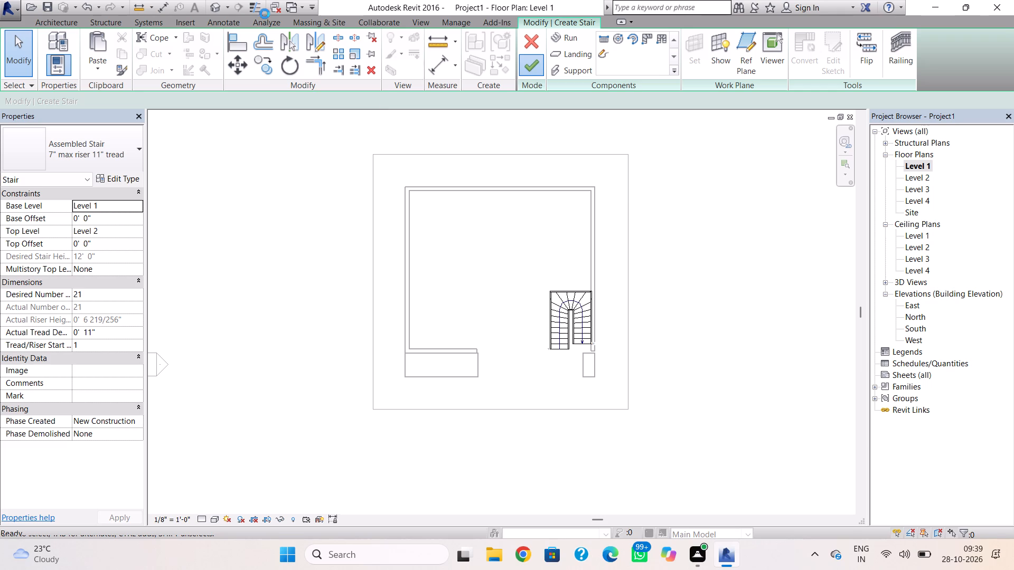
In the Level 1 plan, nudge the stair three increments west and five increments north, clear of the east wall.
click(215, 11)
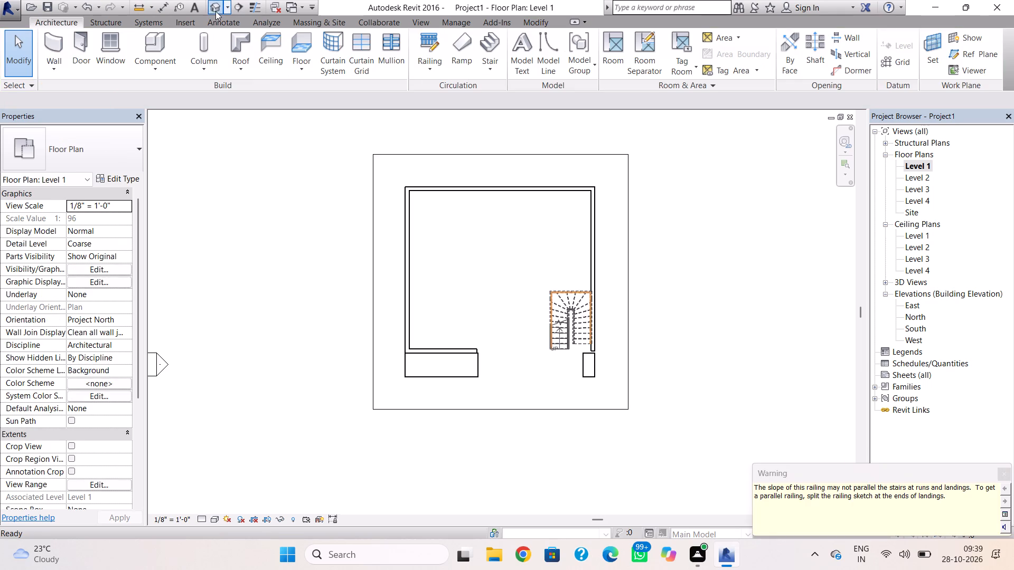
shift+right_drag(616, 336, 657, 326)
click(668, 322)
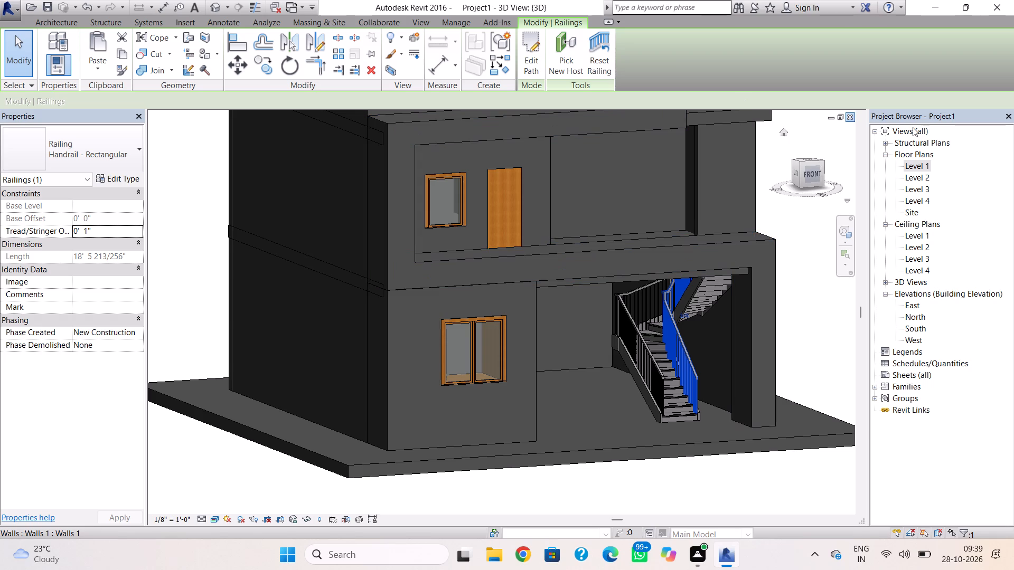
double_click(923, 166)
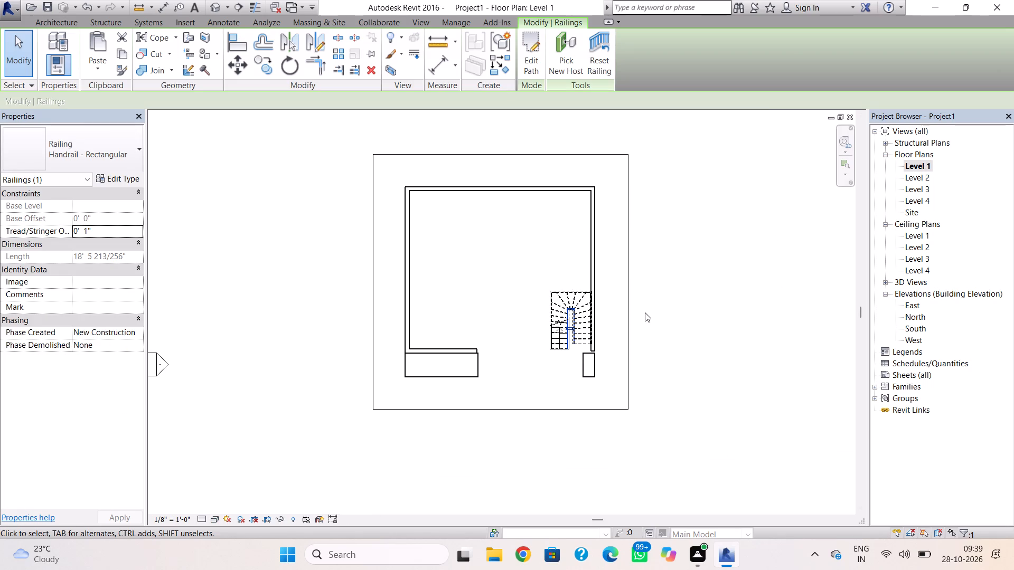
click(574, 301)
scroll(589, 303, up, 3)
key(Left)
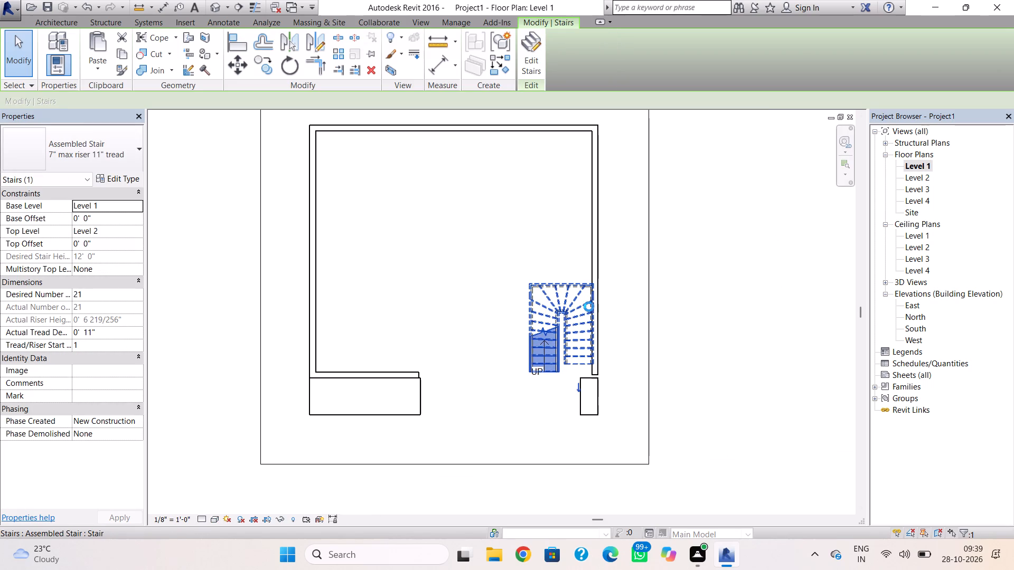
key(Left)
key(Left)
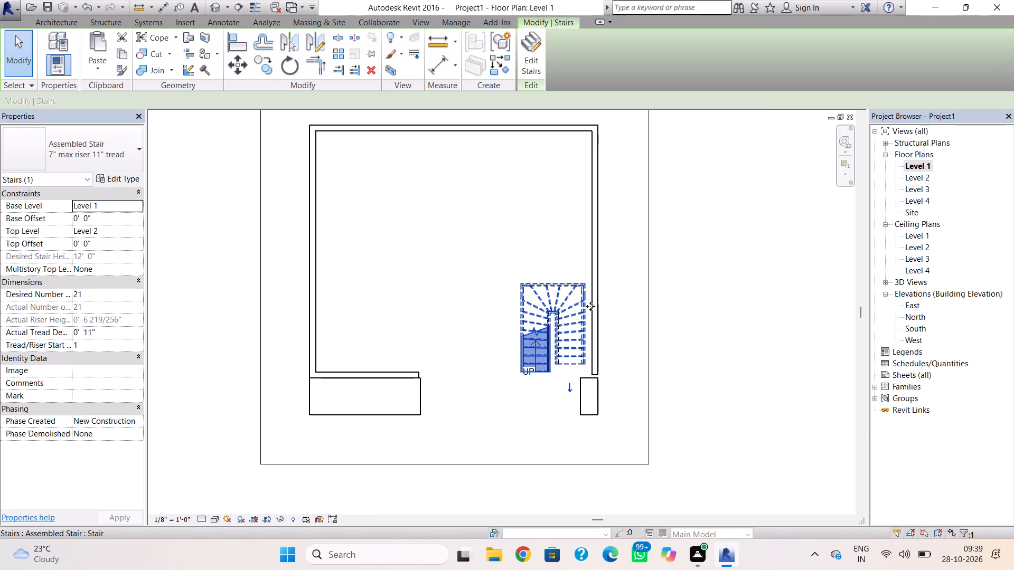
key(Up)
key(Up)
key(Up)
key(Up)
key(Up)
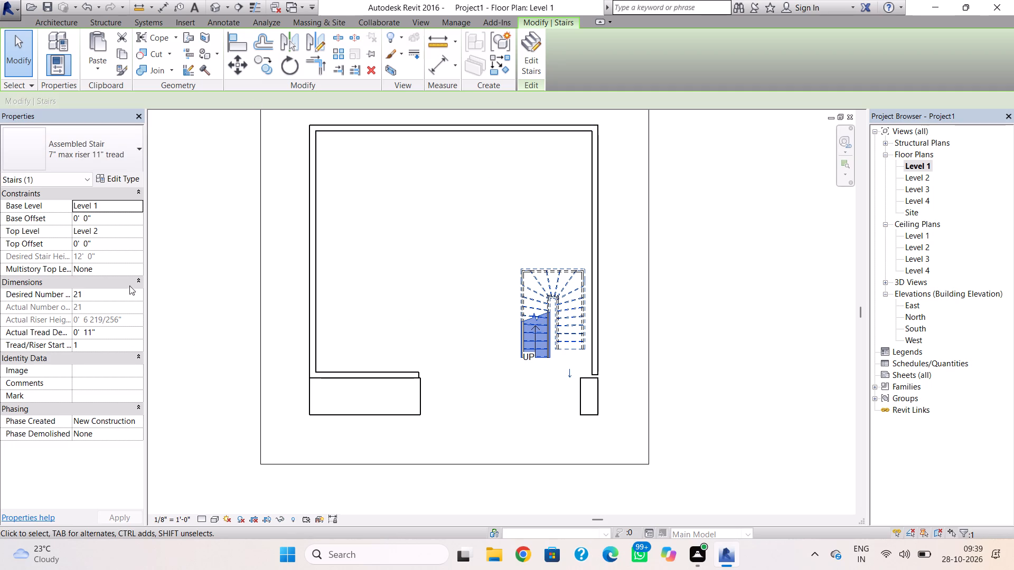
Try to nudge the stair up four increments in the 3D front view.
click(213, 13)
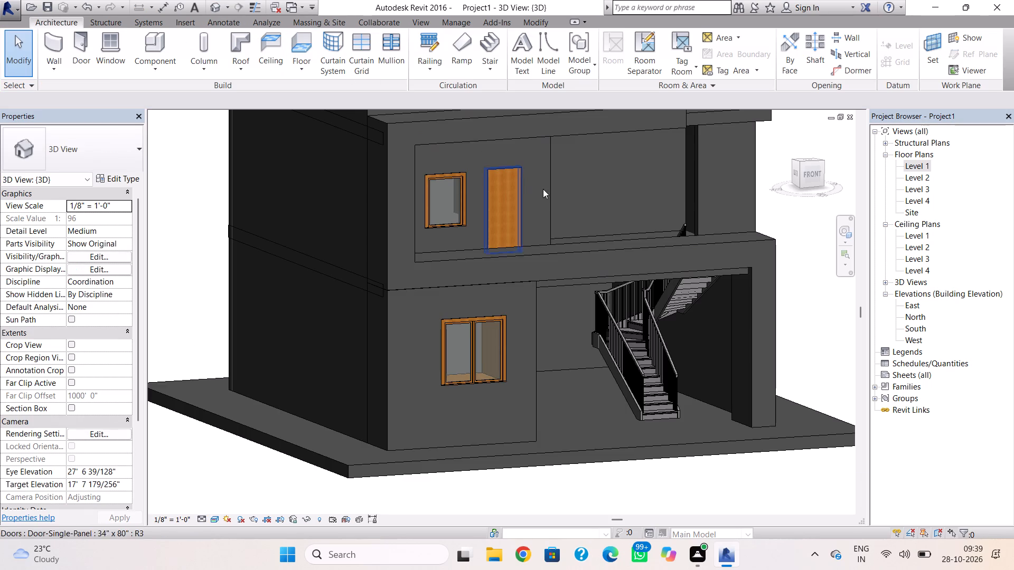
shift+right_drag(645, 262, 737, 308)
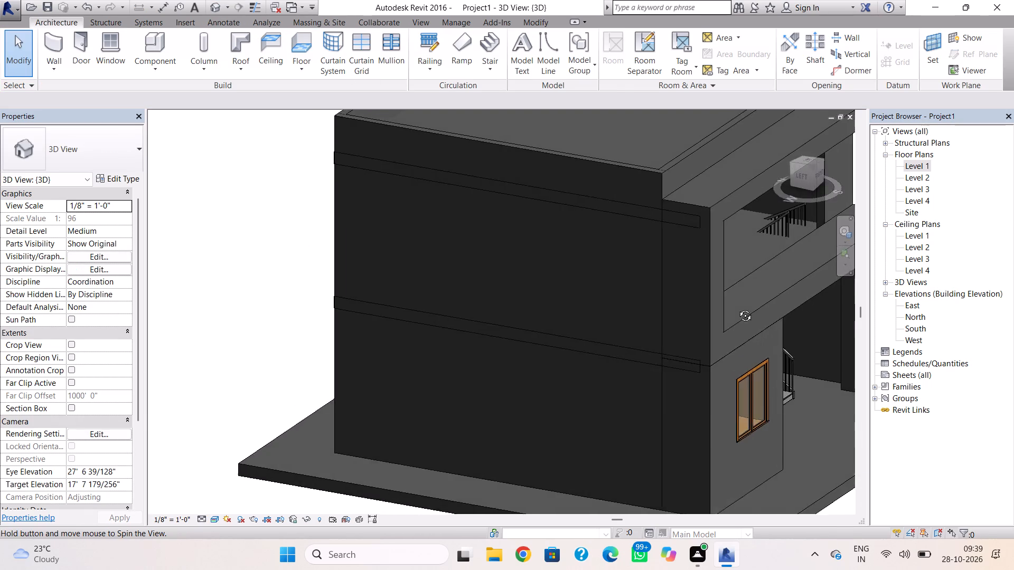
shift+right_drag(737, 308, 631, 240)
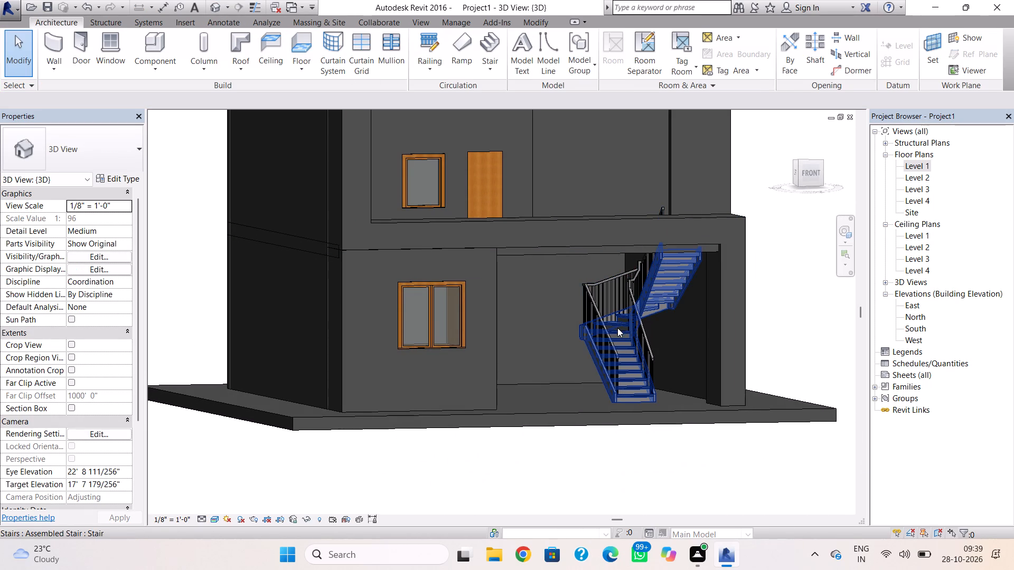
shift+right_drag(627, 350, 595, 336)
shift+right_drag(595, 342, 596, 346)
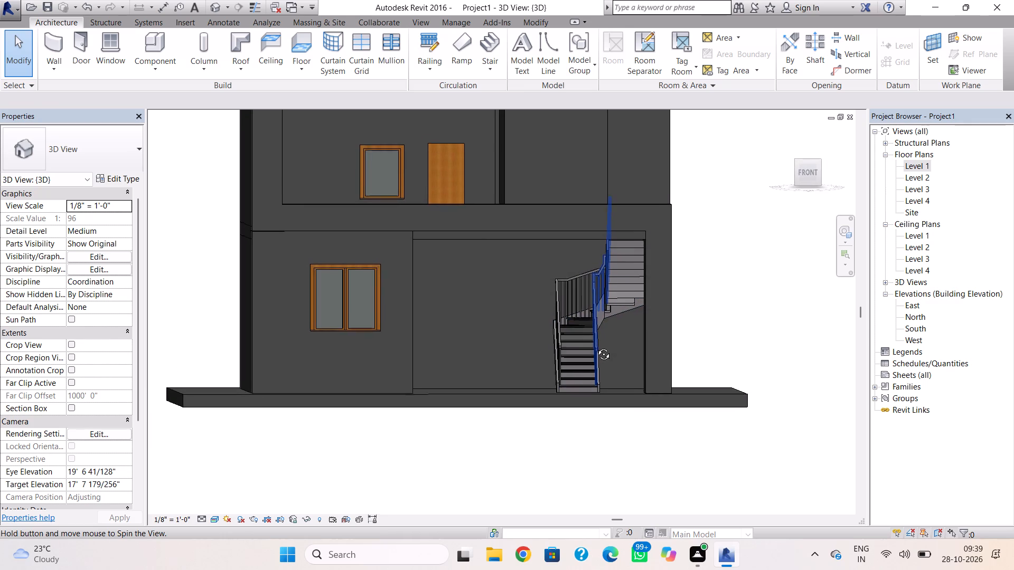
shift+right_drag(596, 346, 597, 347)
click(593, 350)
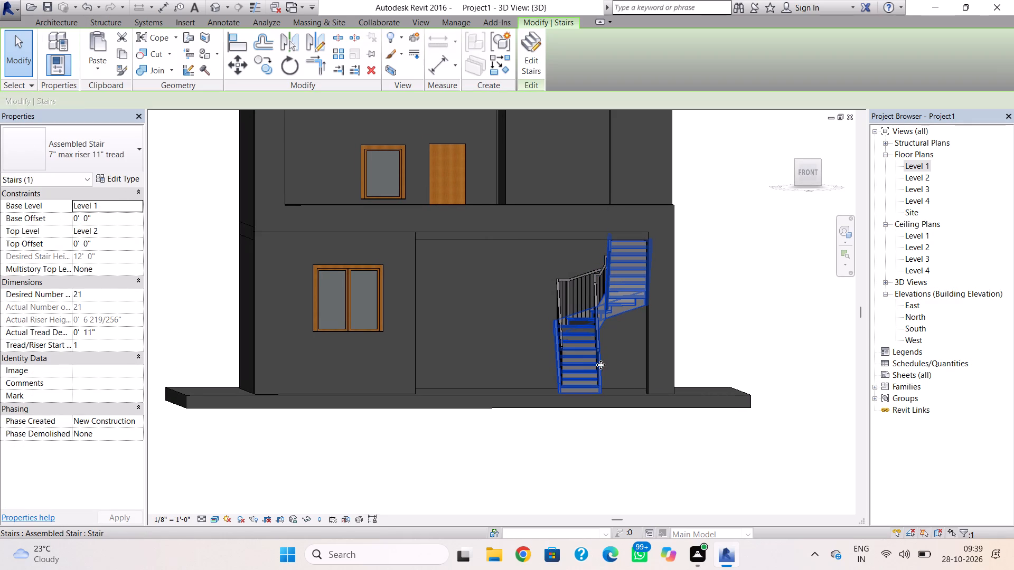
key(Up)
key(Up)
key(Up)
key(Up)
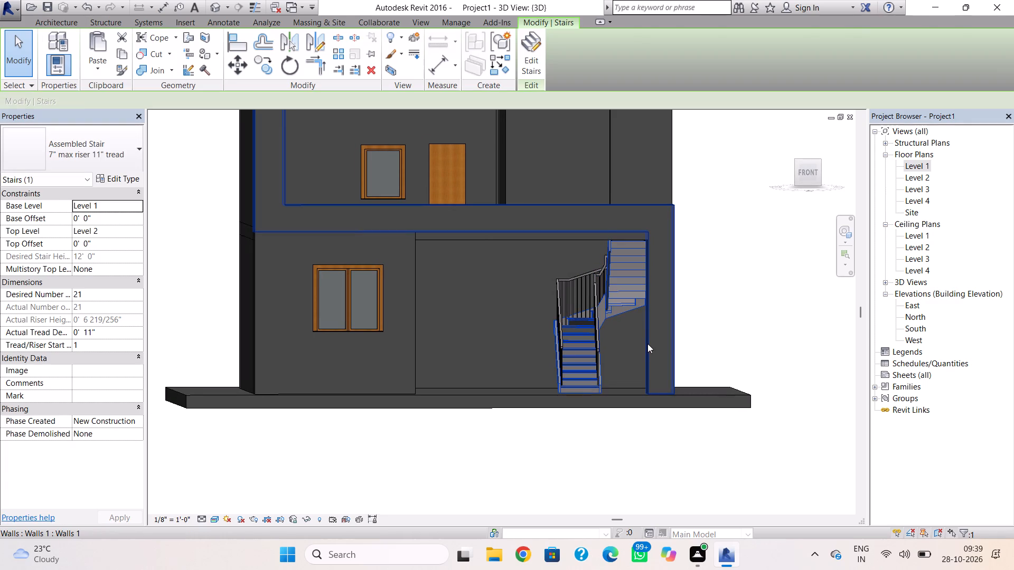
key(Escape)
Edit the Level 2 roof slab's footprint and sketch a rectangular opening about 3' 5" by 6' 4" over the stair's upper flight.
shift+right_drag(606, 267, 608, 273)
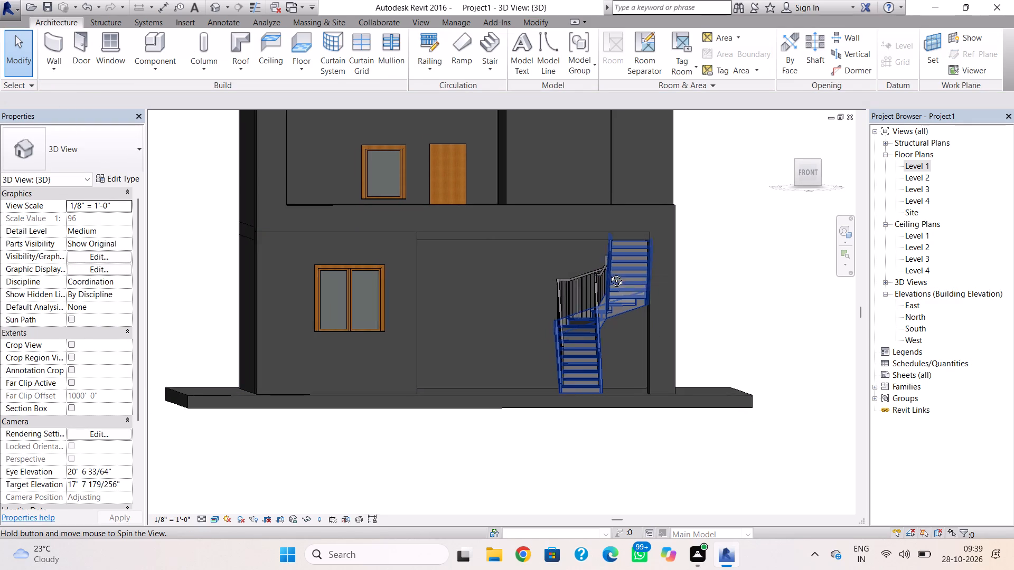
shift+right_drag(608, 273, 517, 349)
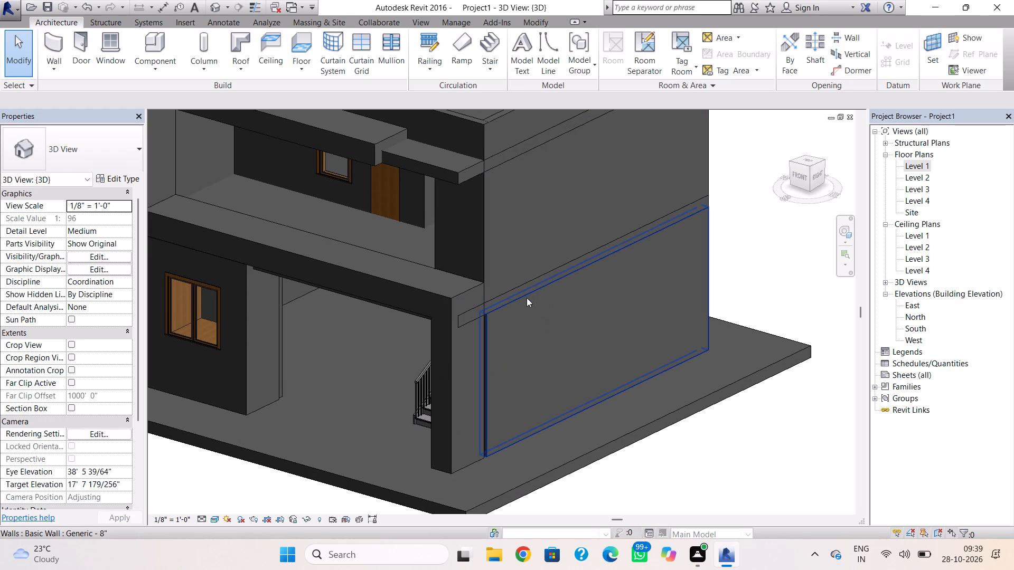
double_click(461, 316)
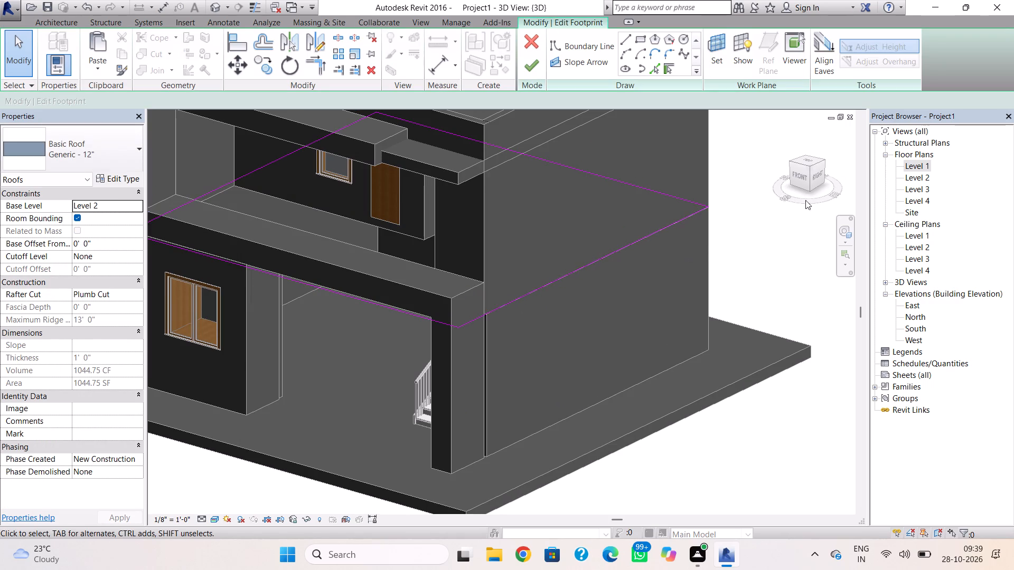
double_click(924, 163)
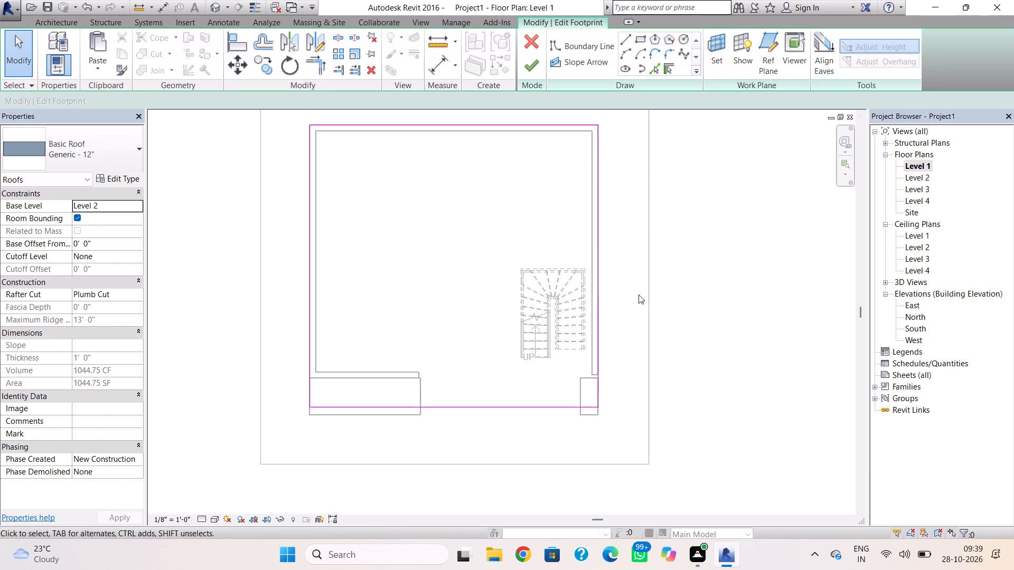
scroll(618, 299, down, 1)
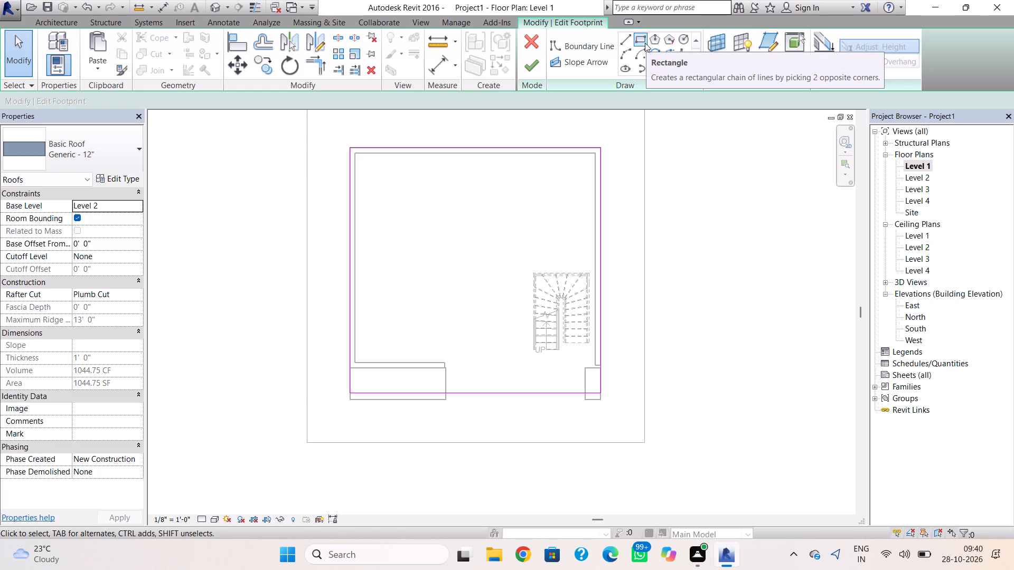
click(645, 43)
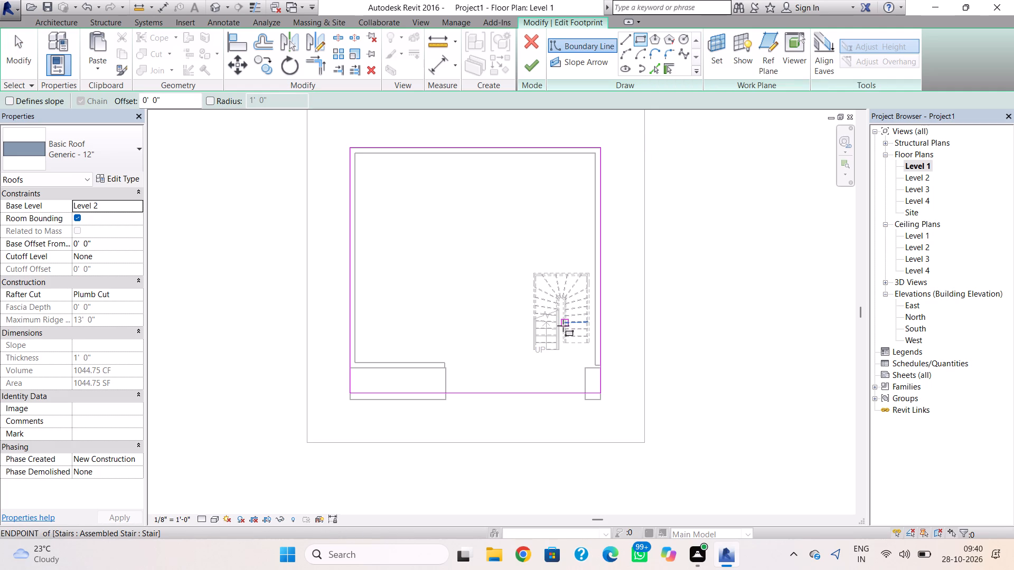
click(565, 302)
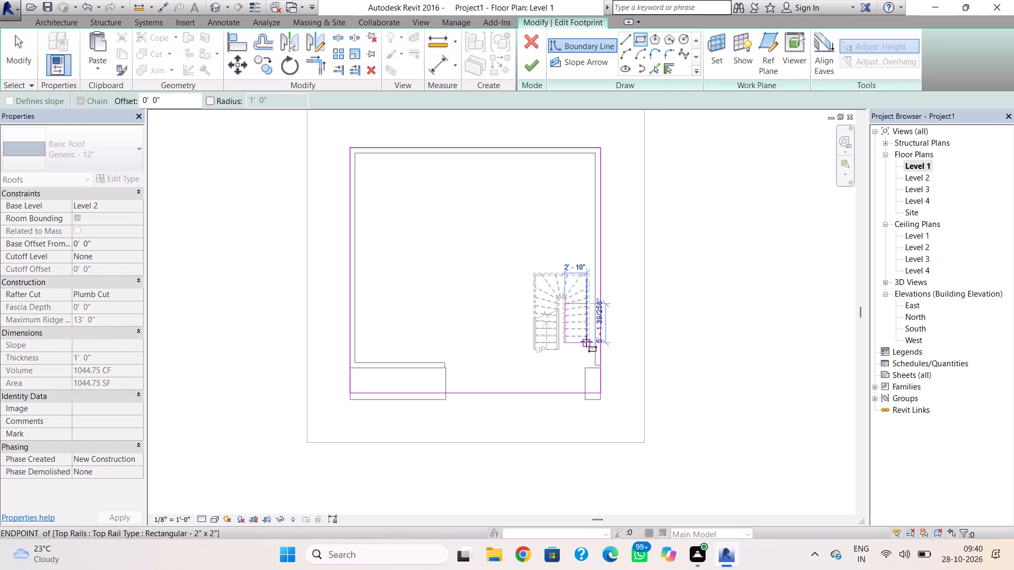
scroll(588, 356, up, 4)
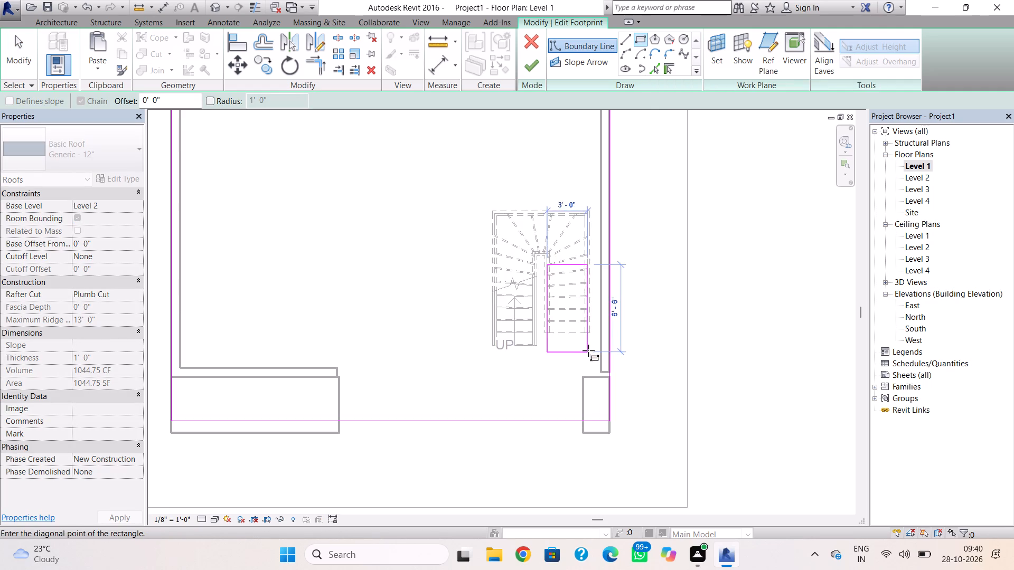
scroll(588, 350, up, 5)
click(596, 350)
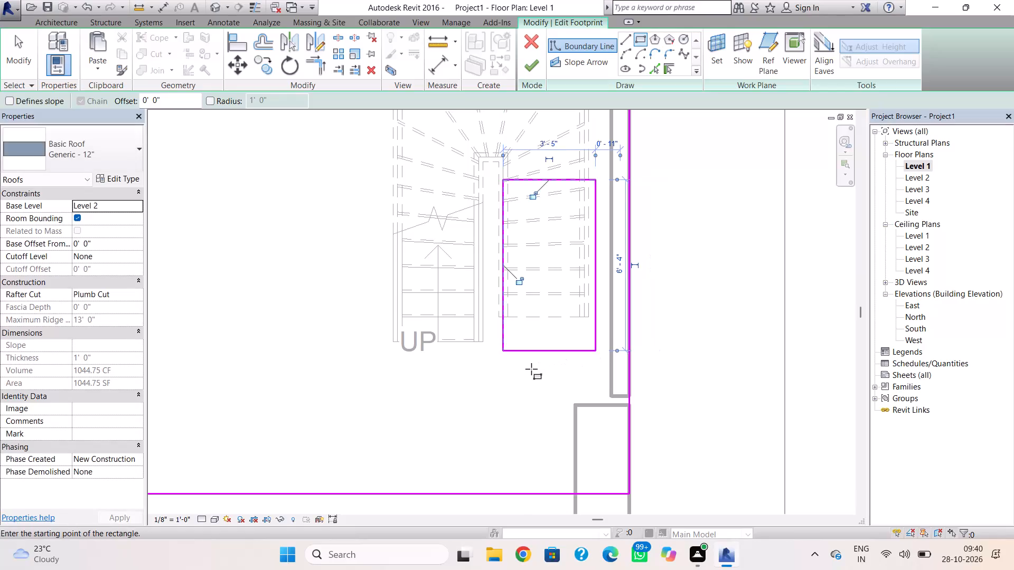
key(Escape)
key(Escape)
Nudge the slab opening's west edge four increments west and finish the Level 2 roof footprint, trying to attach the highlighted walls.
click(501, 343)
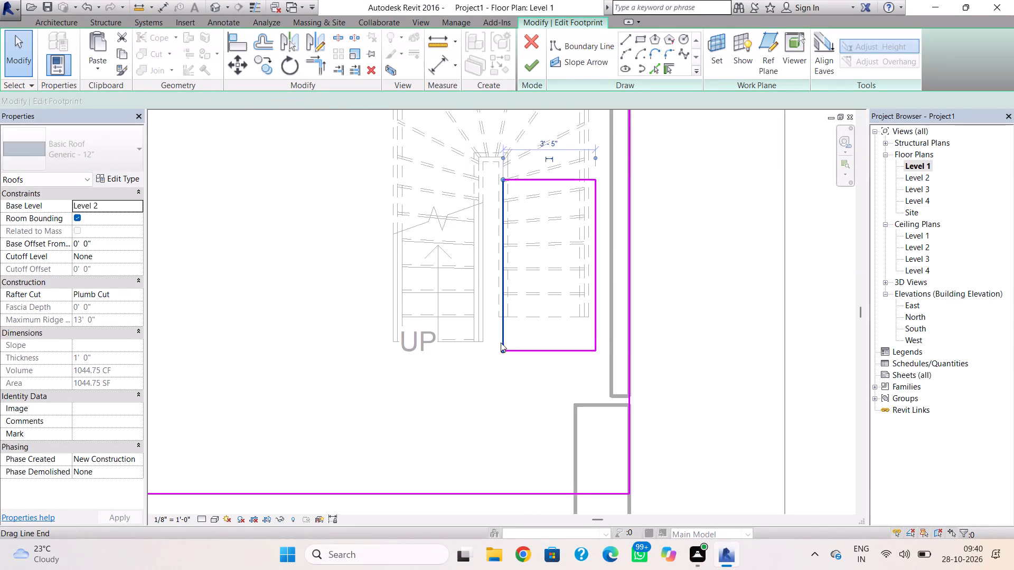
key(Left)
key(Left)
key(Left)
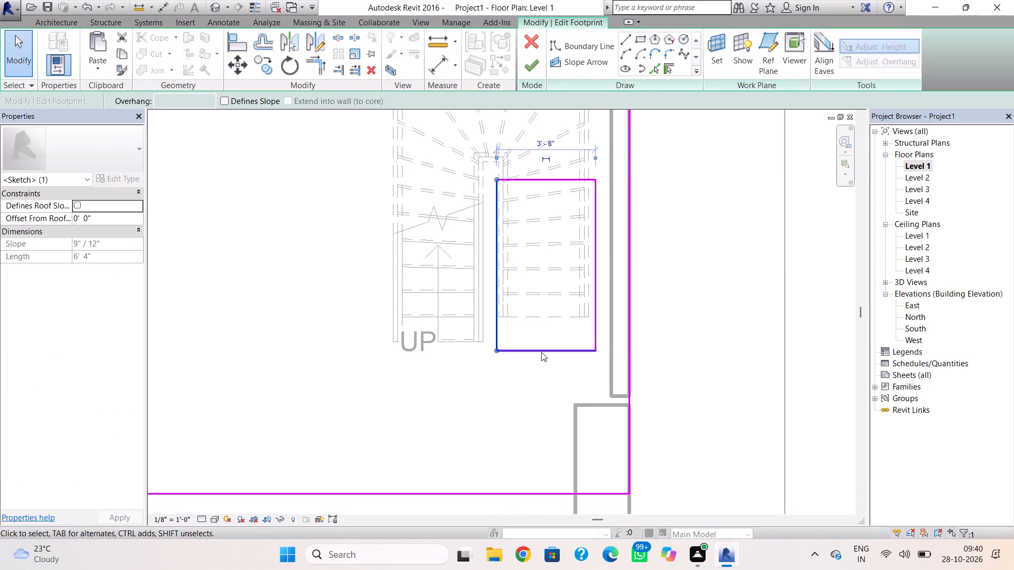
key(Left)
click(527, 64)
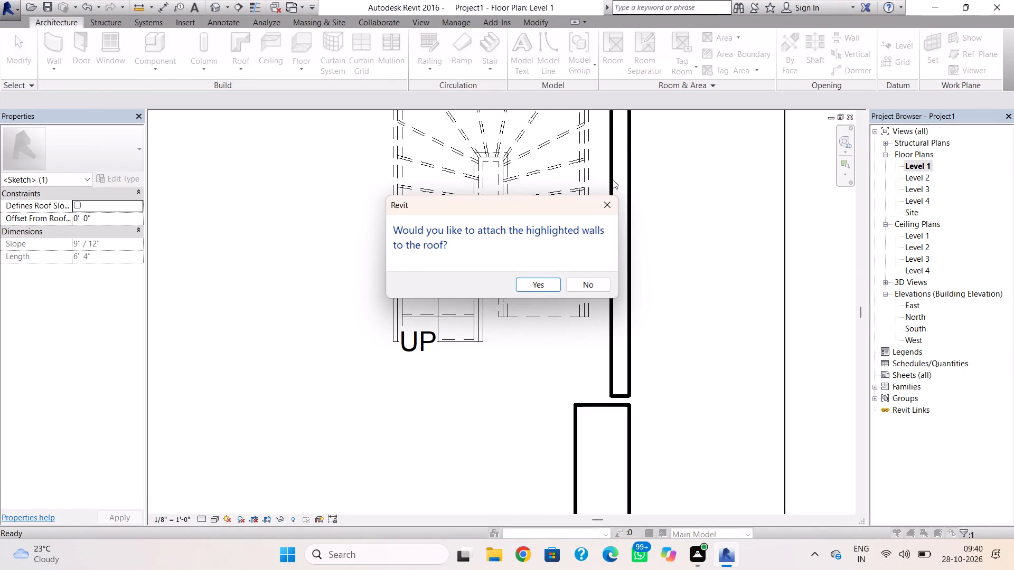
click(535, 281)
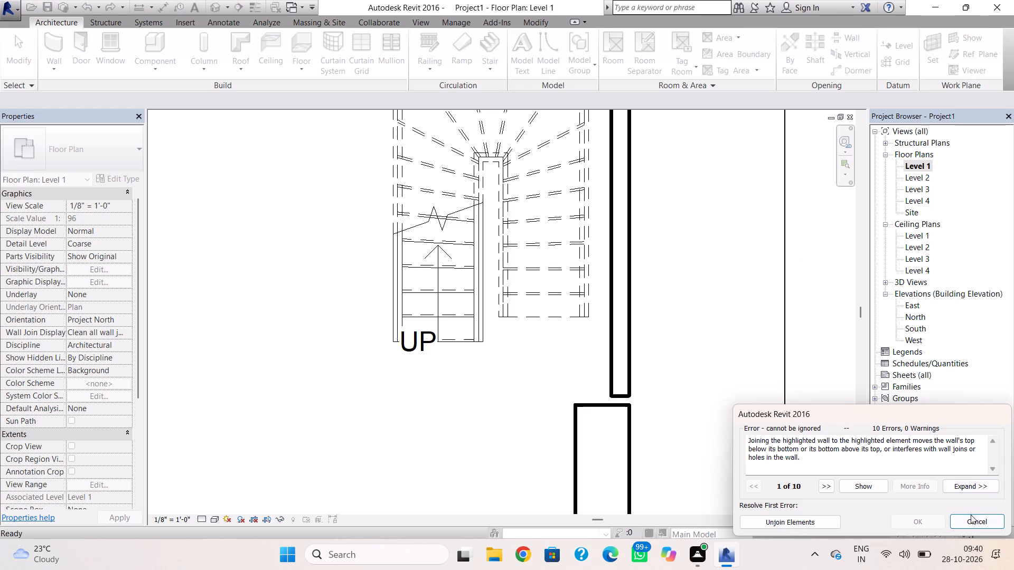
click(970, 517)
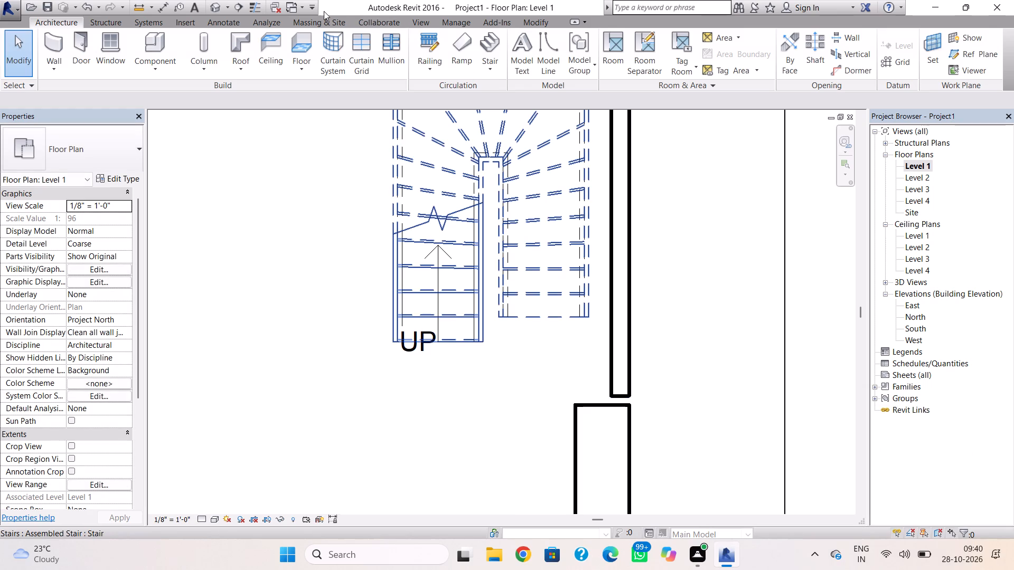
Examine the stair and the Level 2 slab opening from the front and side in the 3D view.
click(216, 9)
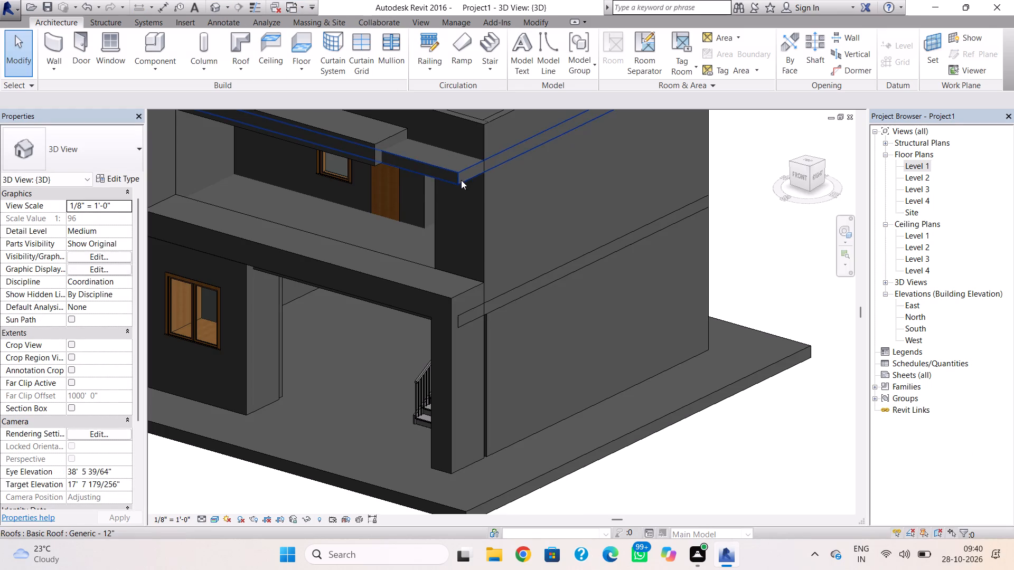
shift+right_drag(461, 180, 548, 116)
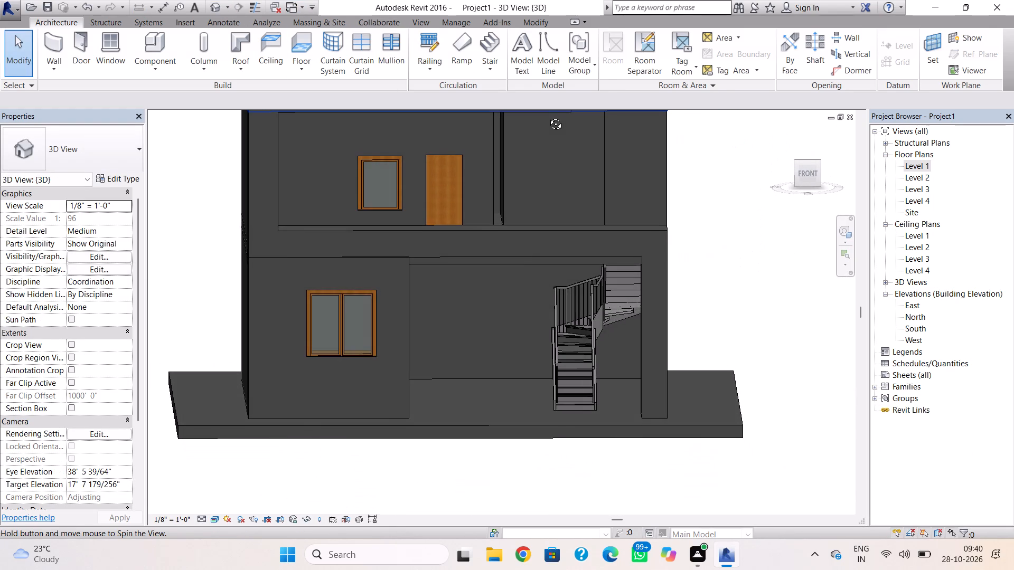
shift+right_drag(548, 116, 548, 116)
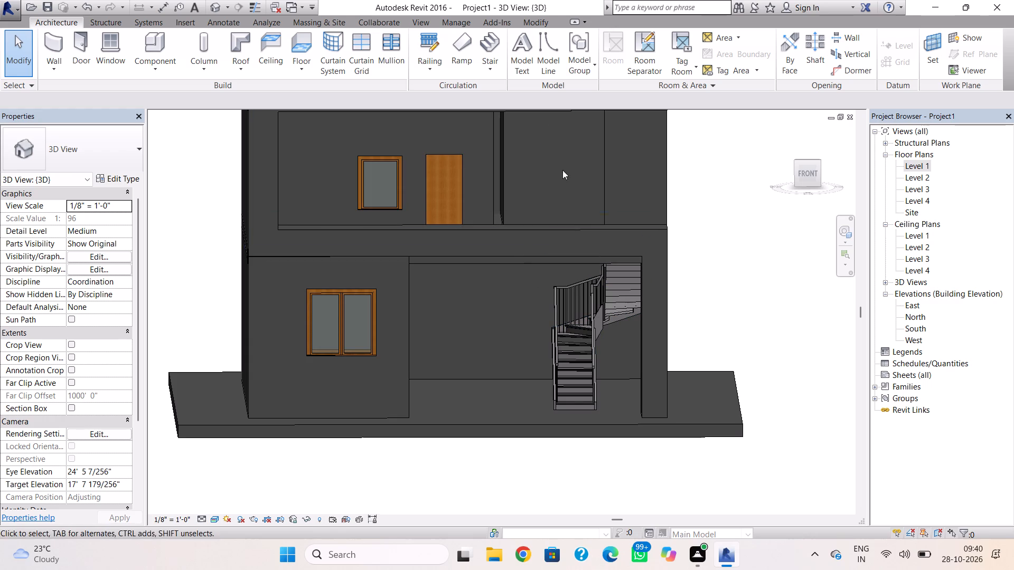
shift+right_drag(543, 197, 555, 198)
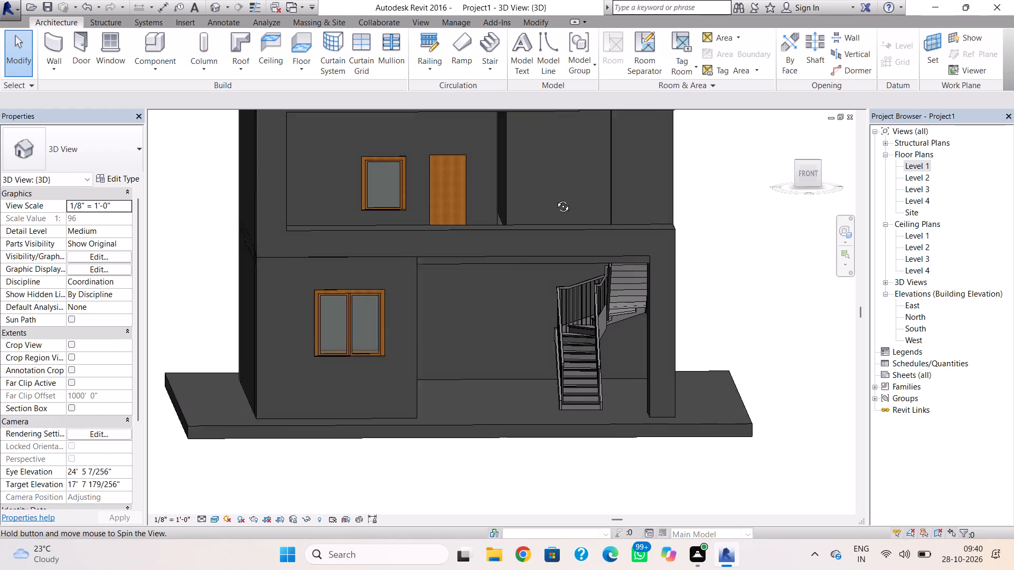
shift+right_drag(555, 198, 624, 264)
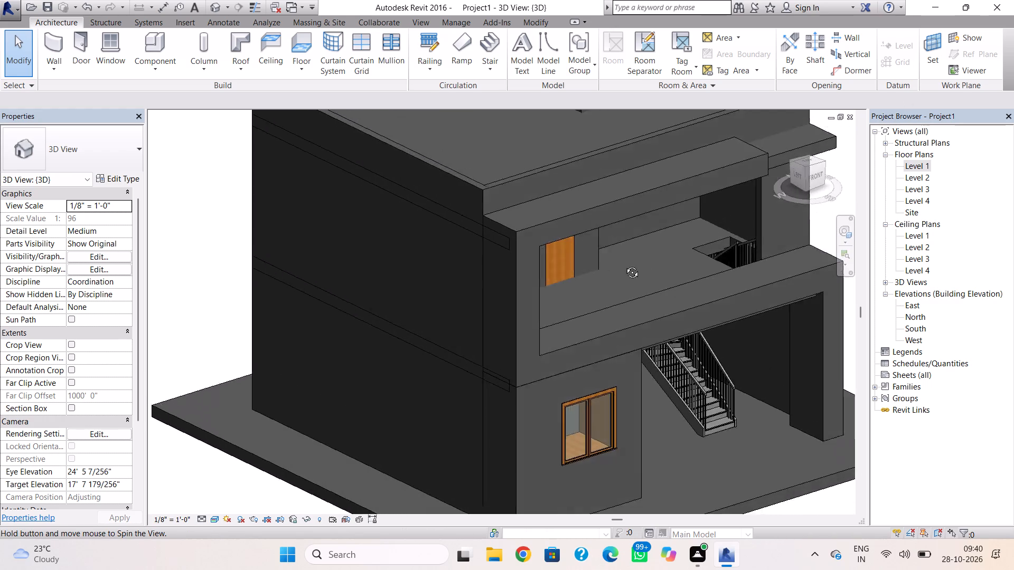
shift+right_drag(624, 264, 542, 153)
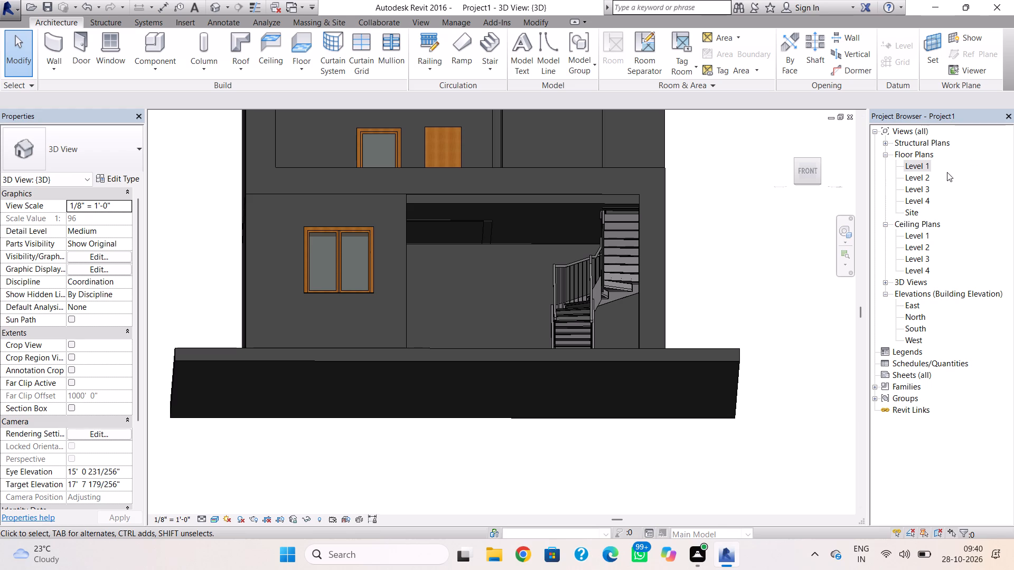
In the Level 1 plan, draw a Generic - 8" wall about 18' 2" long across the open south bay and nudge it one increment north.
double_click(922, 166)
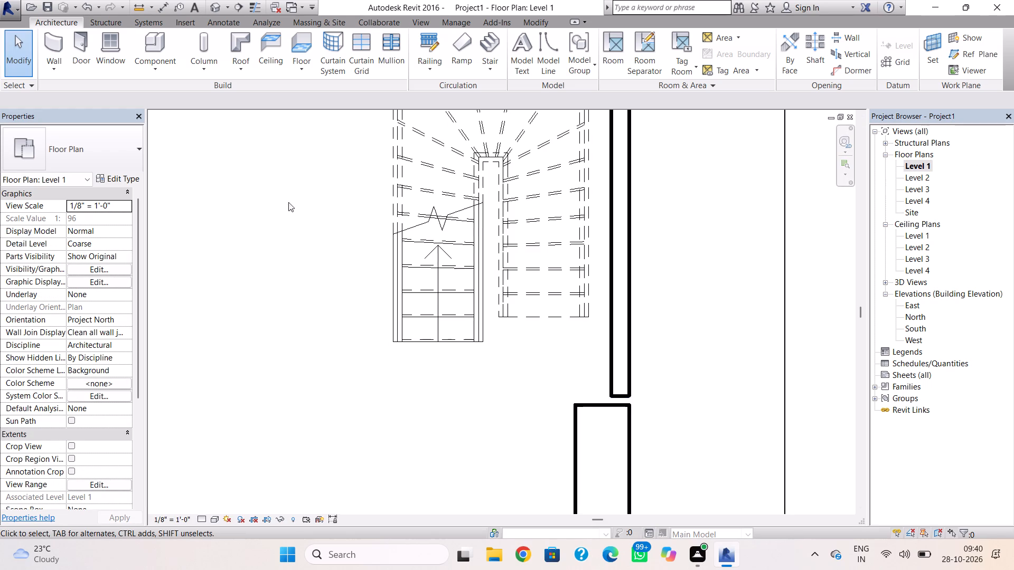
click(58, 50)
scroll(302, 256, down, 3)
middle_drag(306, 270, 338, 169)
scroll(316, 212, down, 1)
click(217, 301)
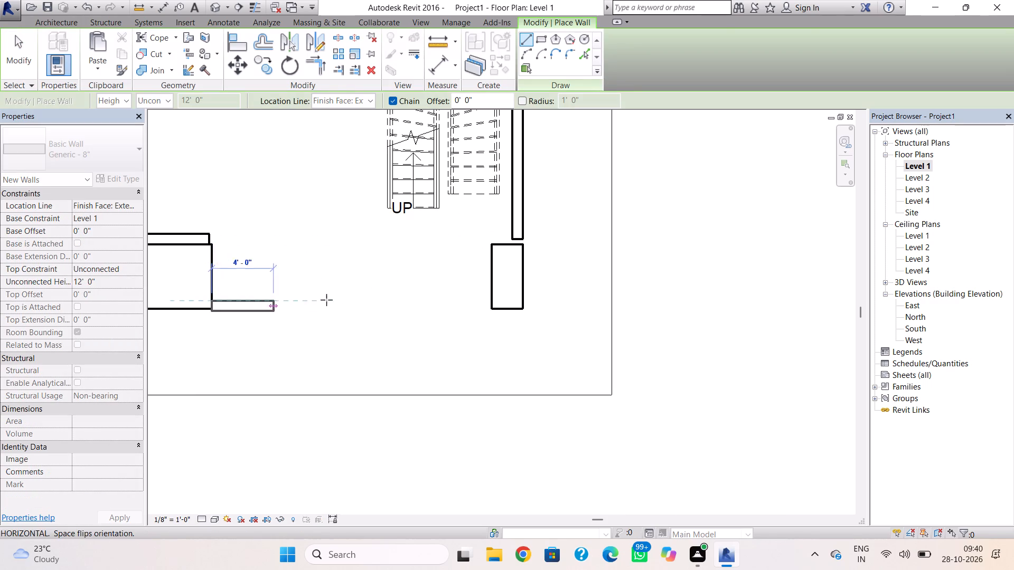
click(487, 297)
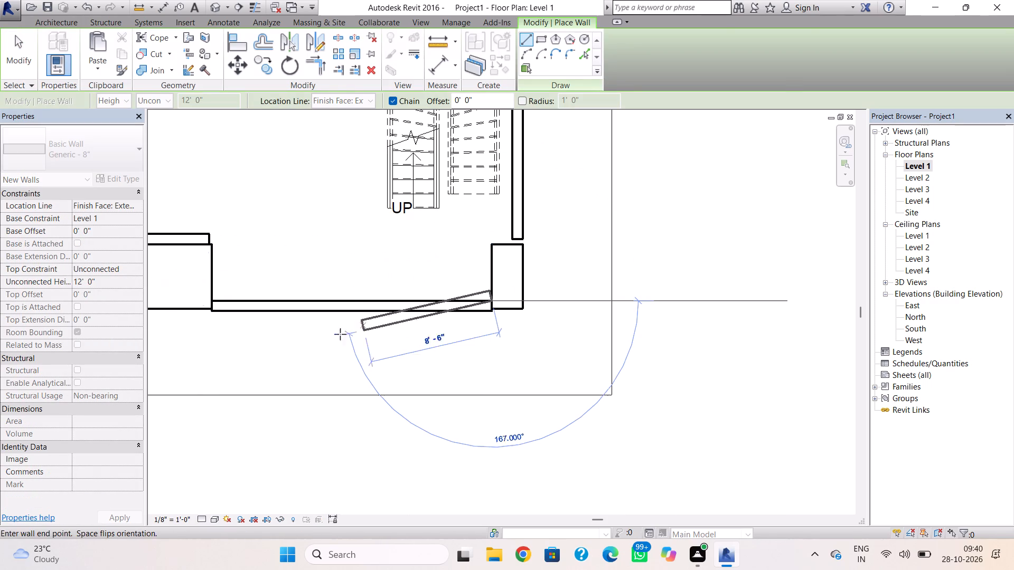
key(Escape)
key(Escape)
click(334, 311)
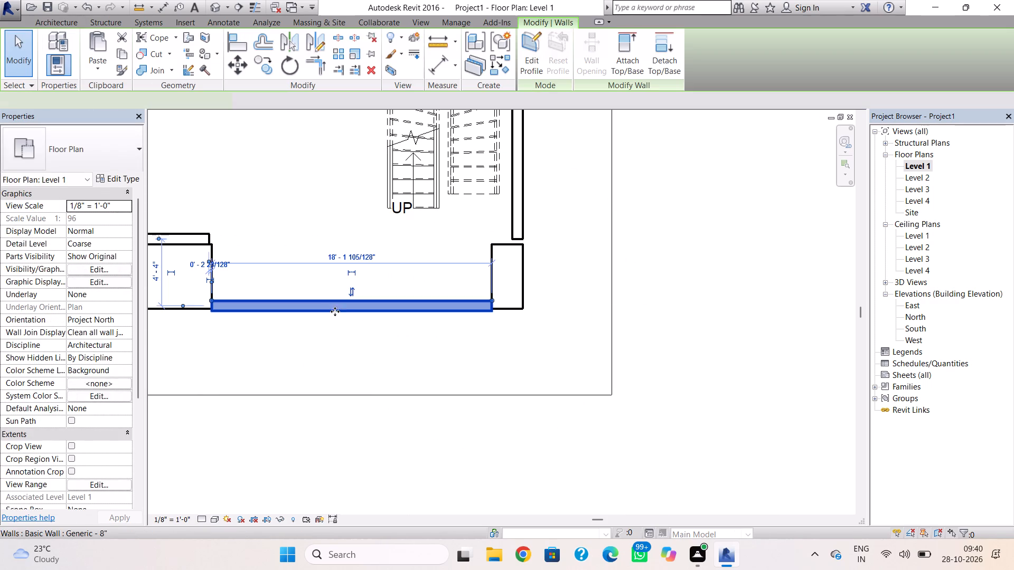
key(Up)
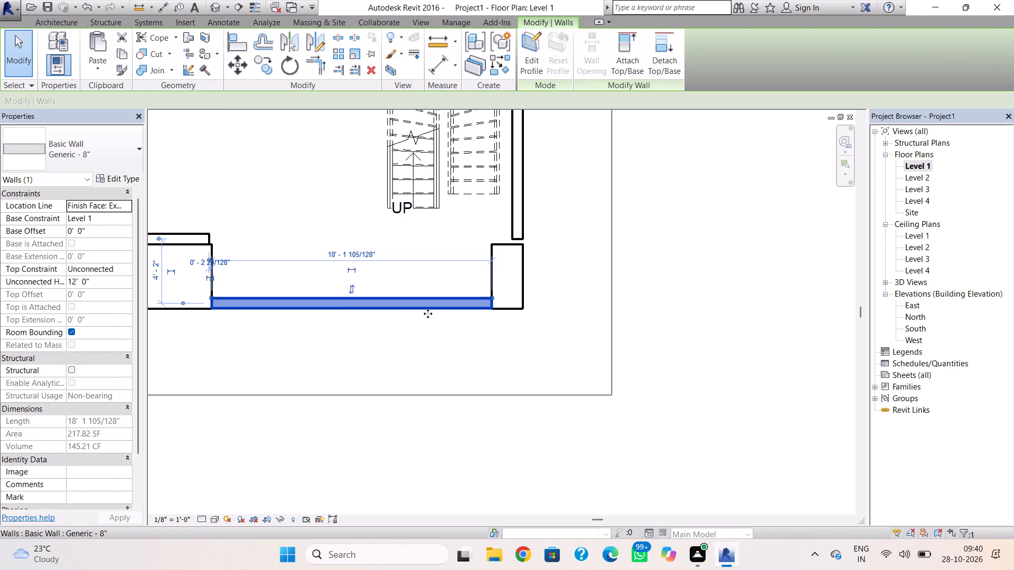
click(430, 339)
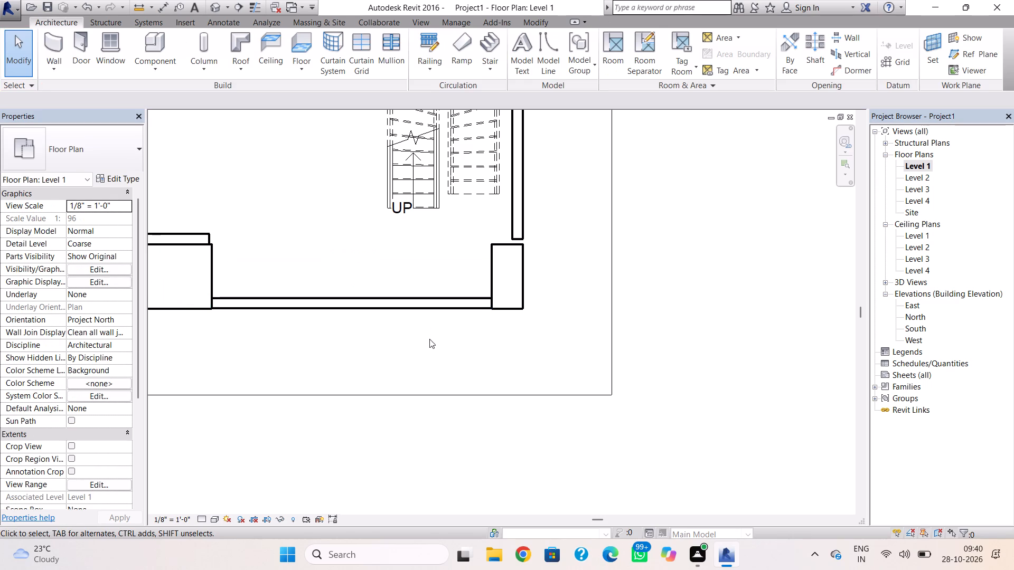
In the 3D view, lower the top of the new front wall to an unconnected height of about 8' 9".
click(211, 8)
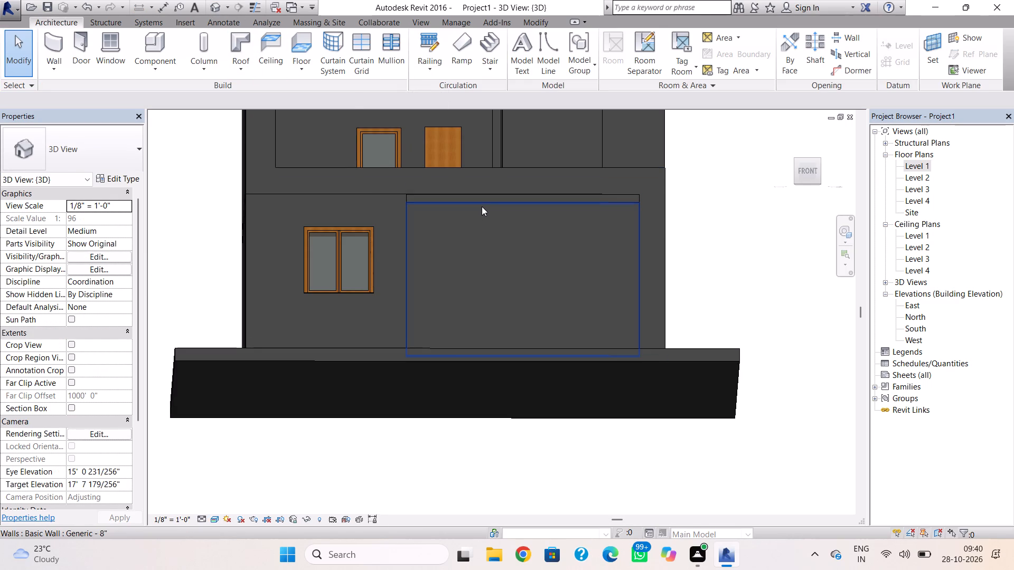
click(482, 206)
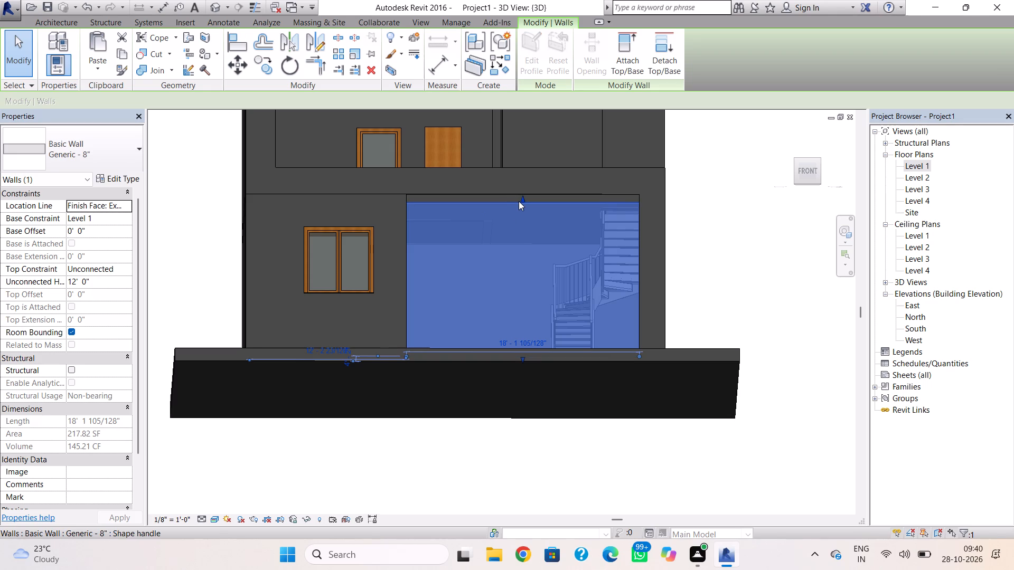
drag(519, 201, 532, 260)
click(717, 235)
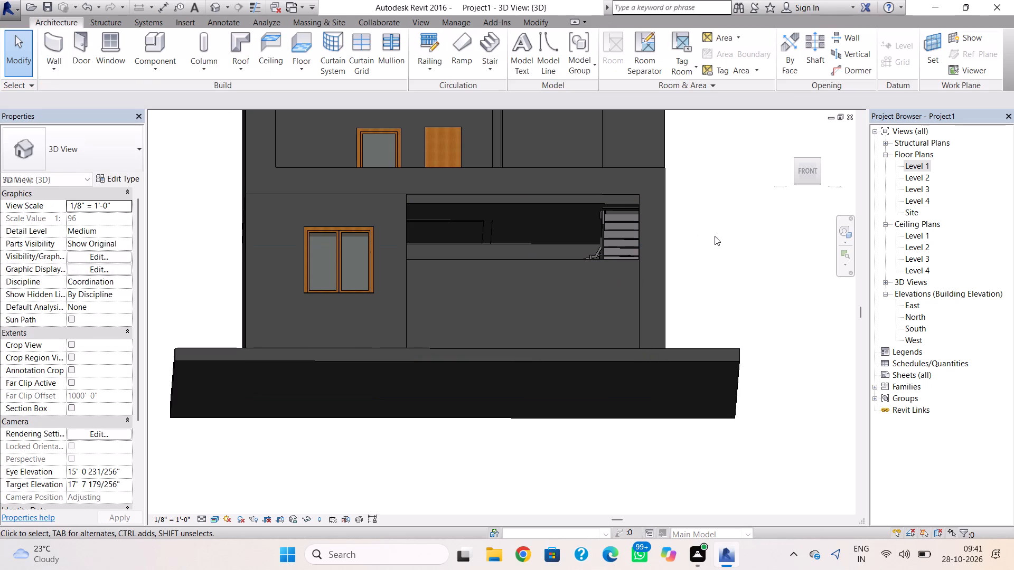
shift+right_drag(705, 239, 736, 301)
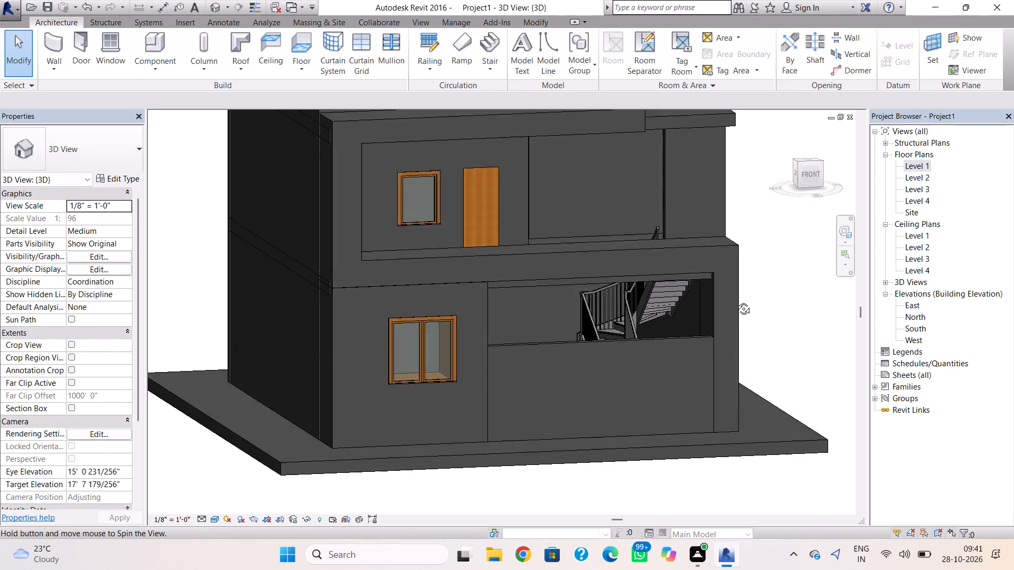
shift+right_drag(736, 301, 731, 309)
shift+right_click(730, 309)
click(631, 353)
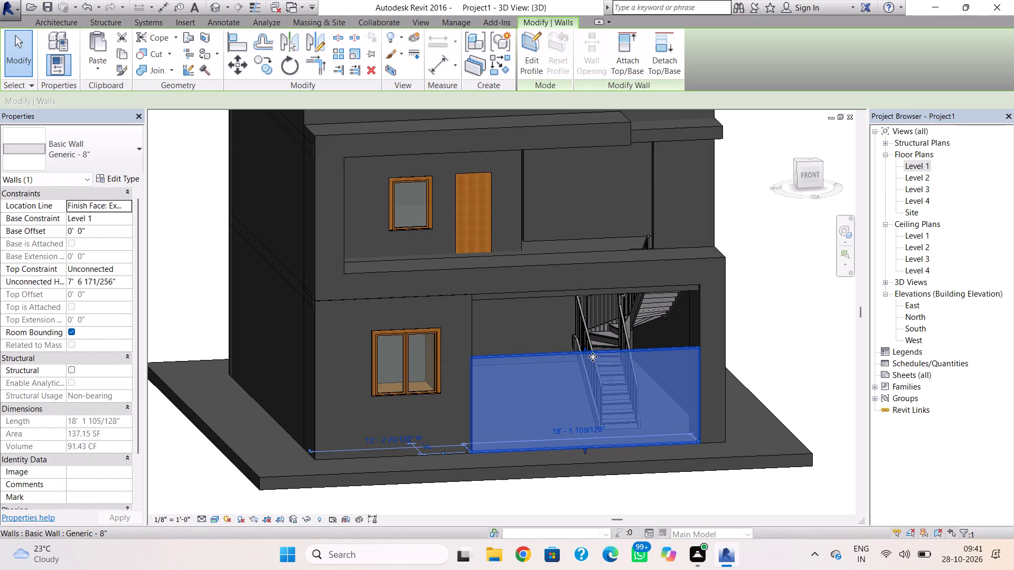
drag(588, 353, 592, 338)
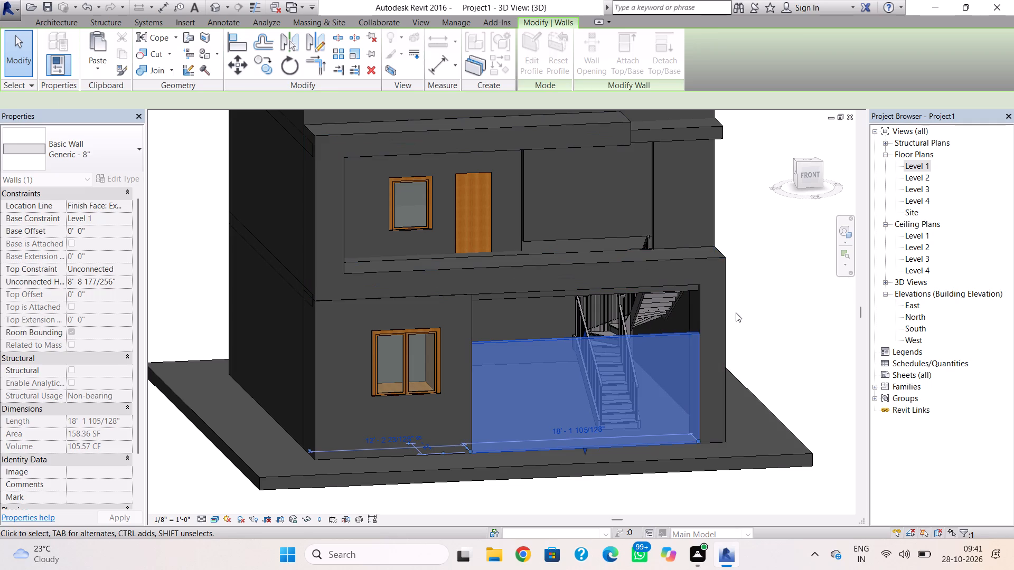
click(736, 312)
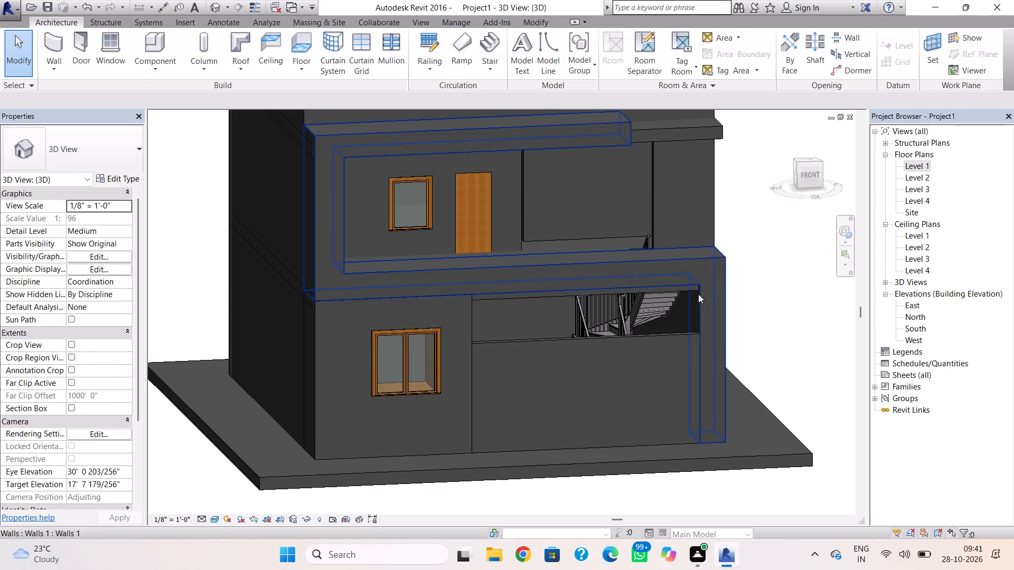
Place four vertical Cornice wall sweeps side by side on the new front wall, in front of the stair.
click(68, 62)
click(100, 179)
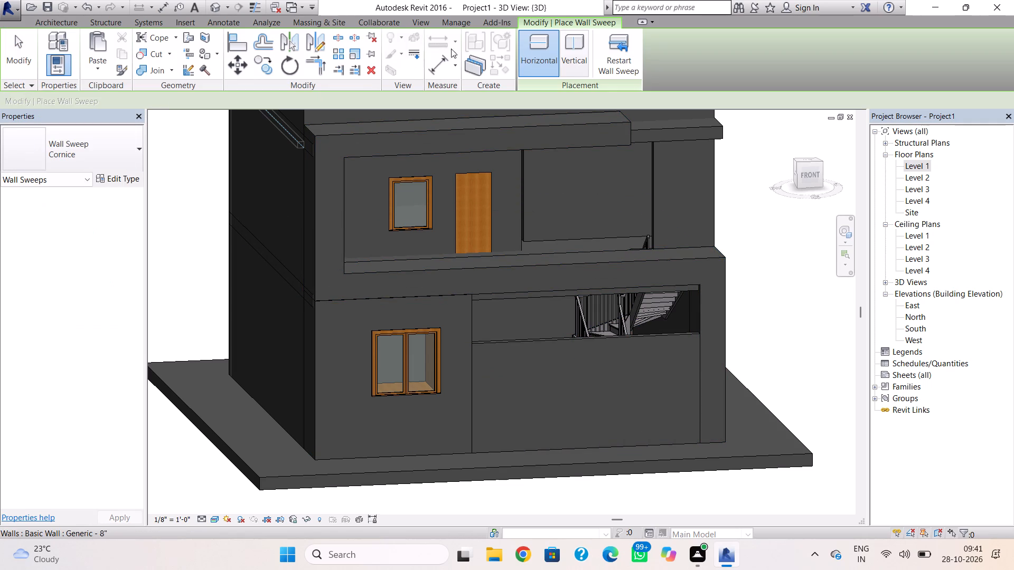
click(569, 50)
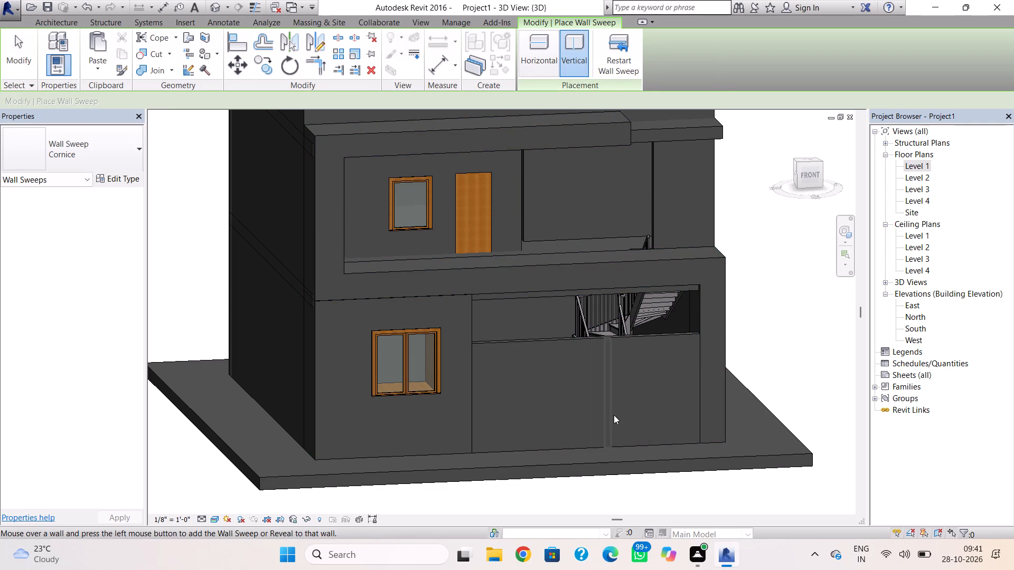
click(585, 419)
click(595, 414)
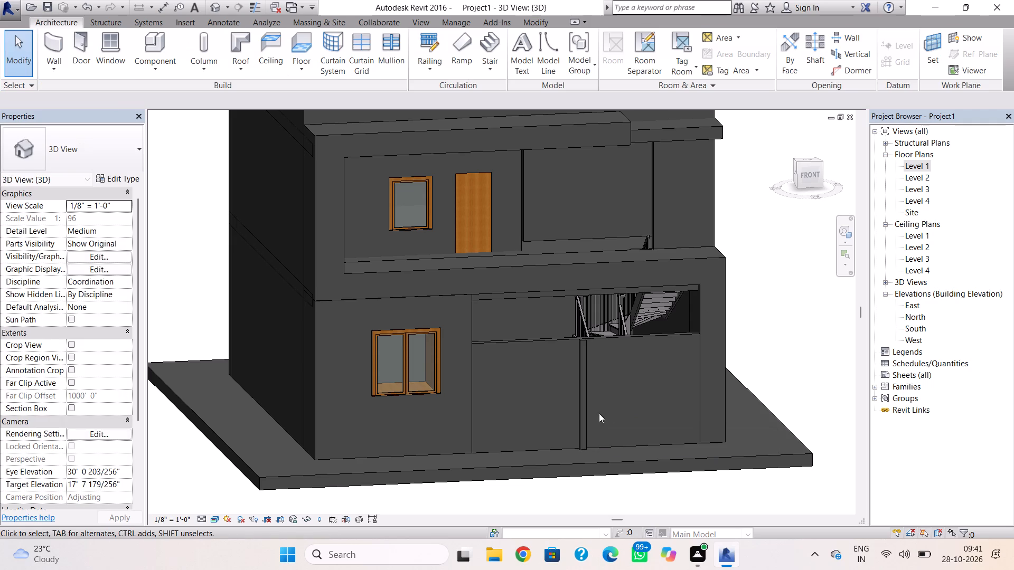
click(50, 61)
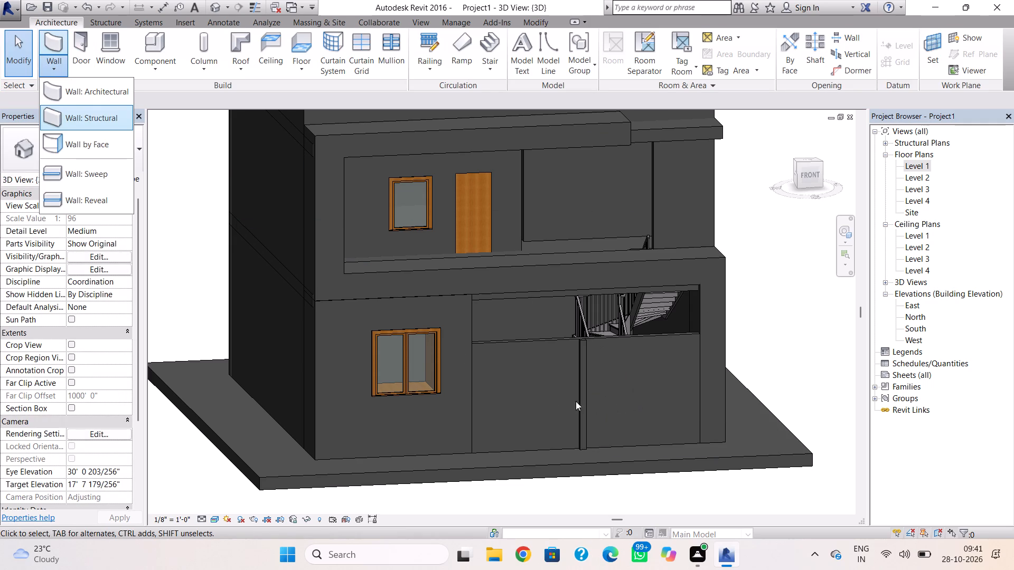
click(95, 180)
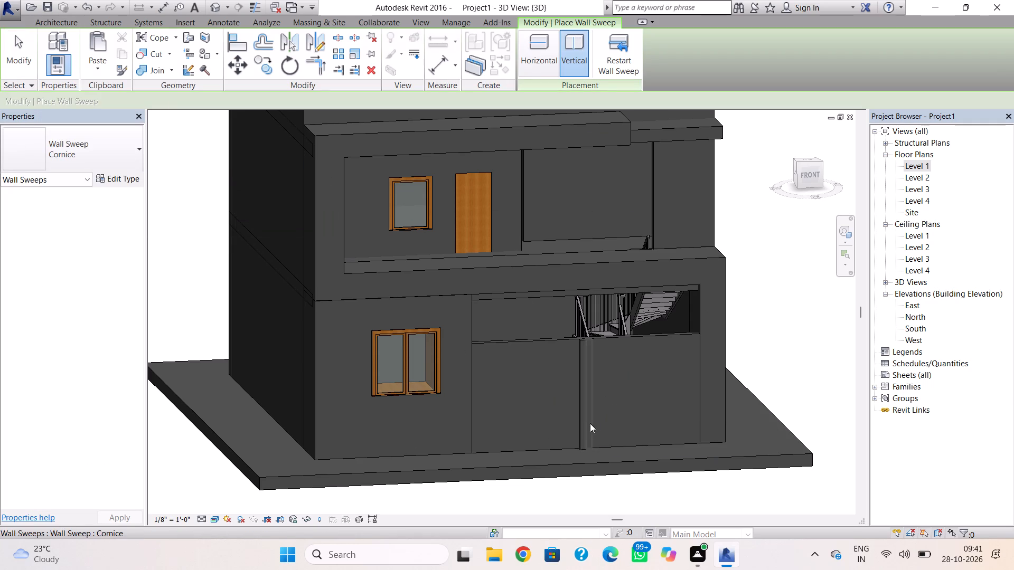
double_click(596, 423)
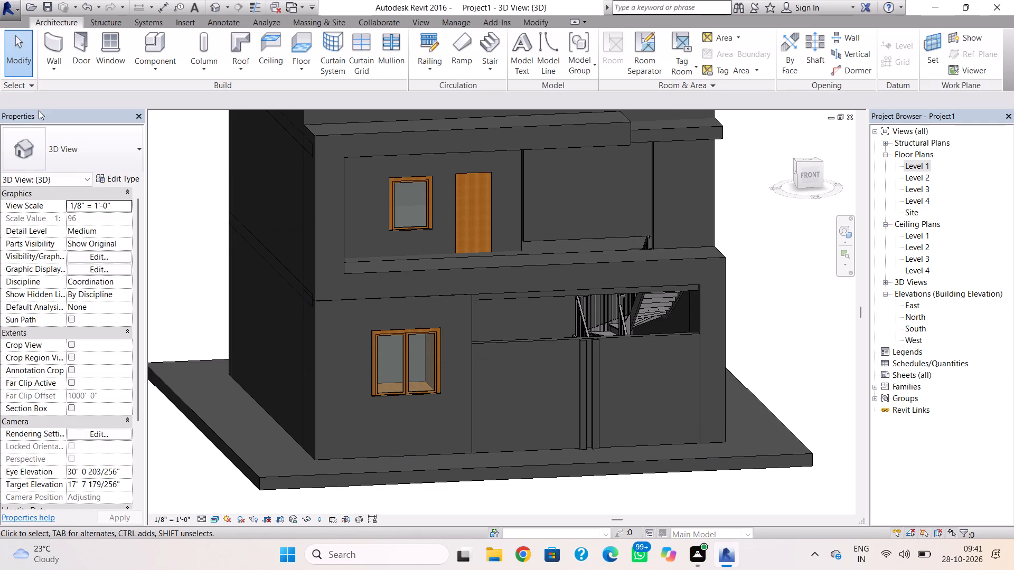
click(41, 74)
click(84, 181)
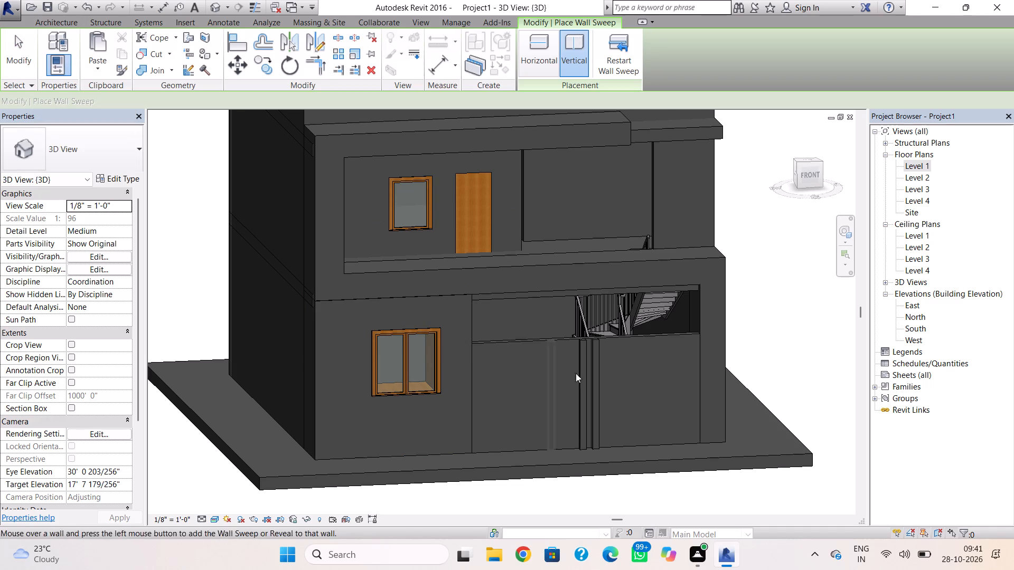
scroll(614, 402, up, 6)
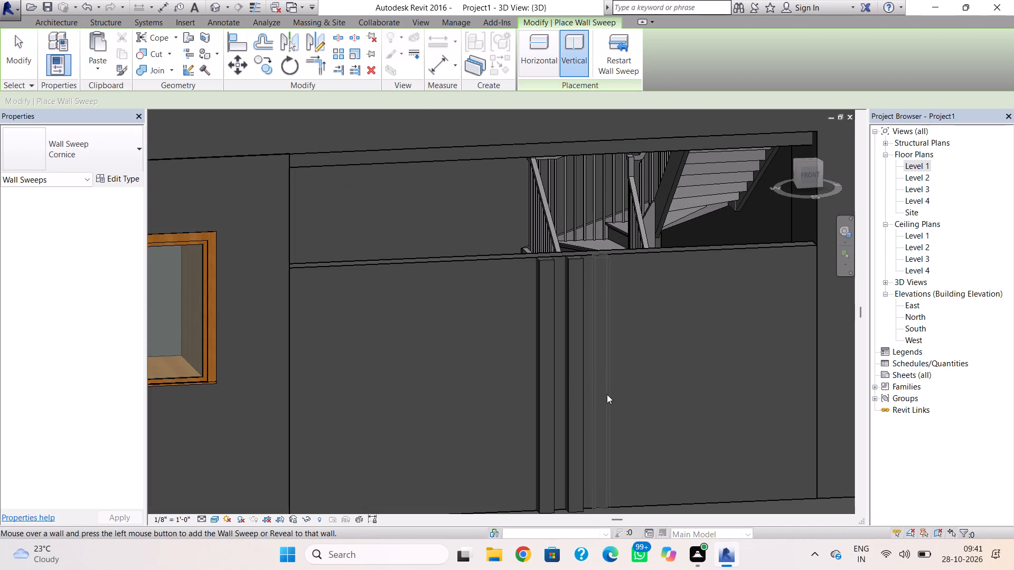
double_click(607, 394)
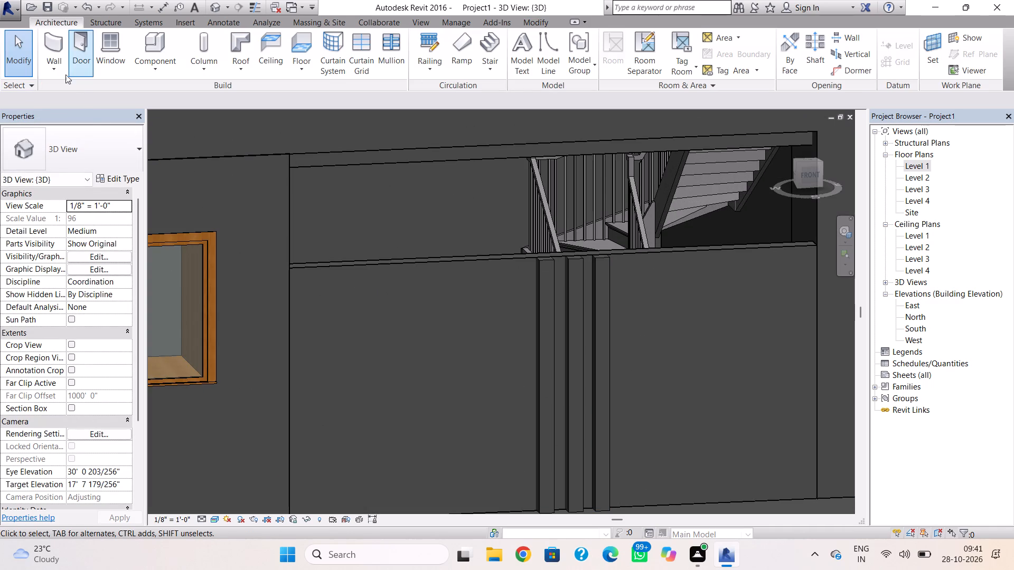
click(63, 72)
click(107, 170)
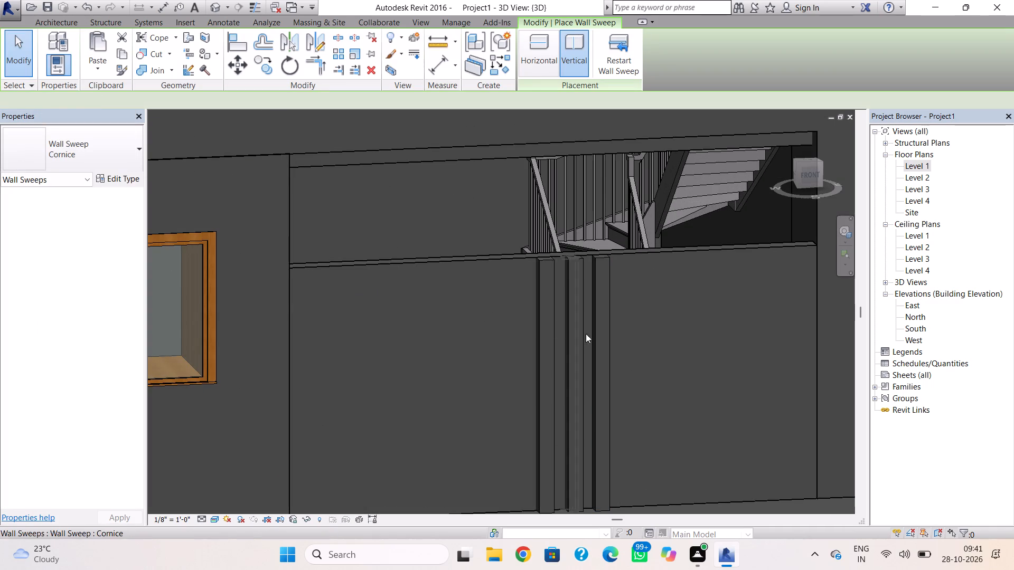
double_click(637, 347)
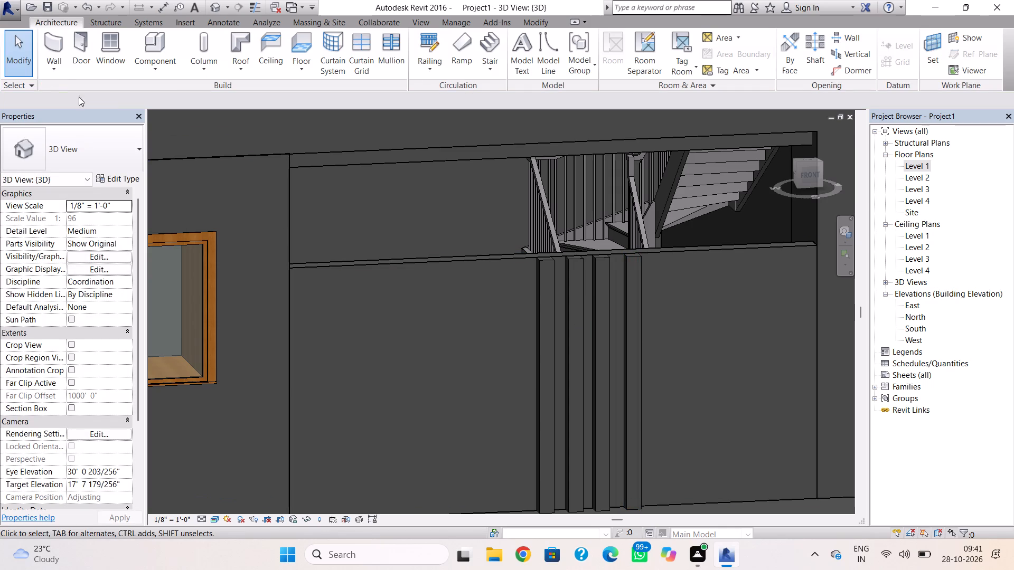
Add three more vertical Cornice wall sweeps east of the existing four, nudging the second new one one increment west.
click(53, 72)
click(106, 180)
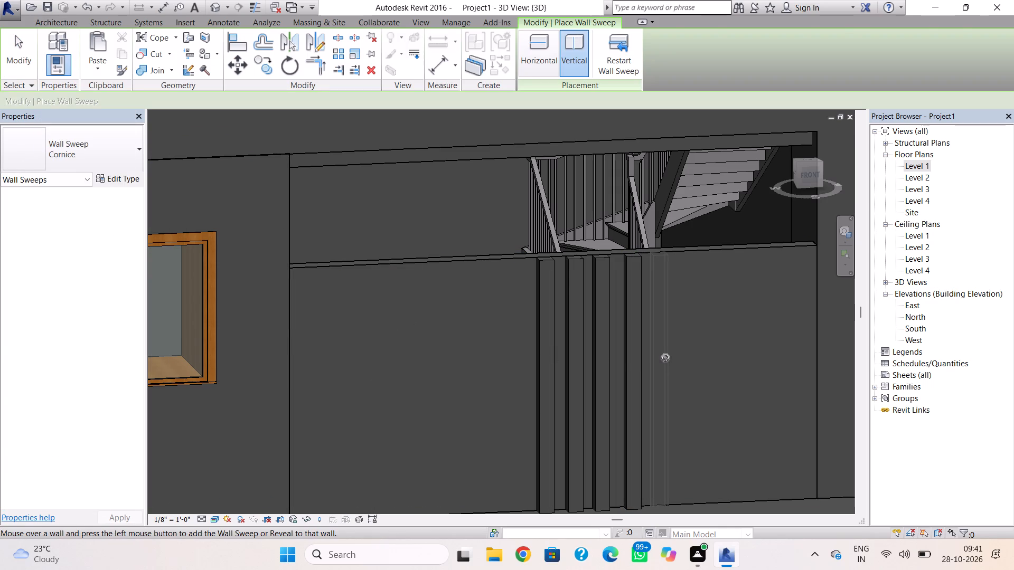
click(665, 358)
click(665, 358)
click(52, 65)
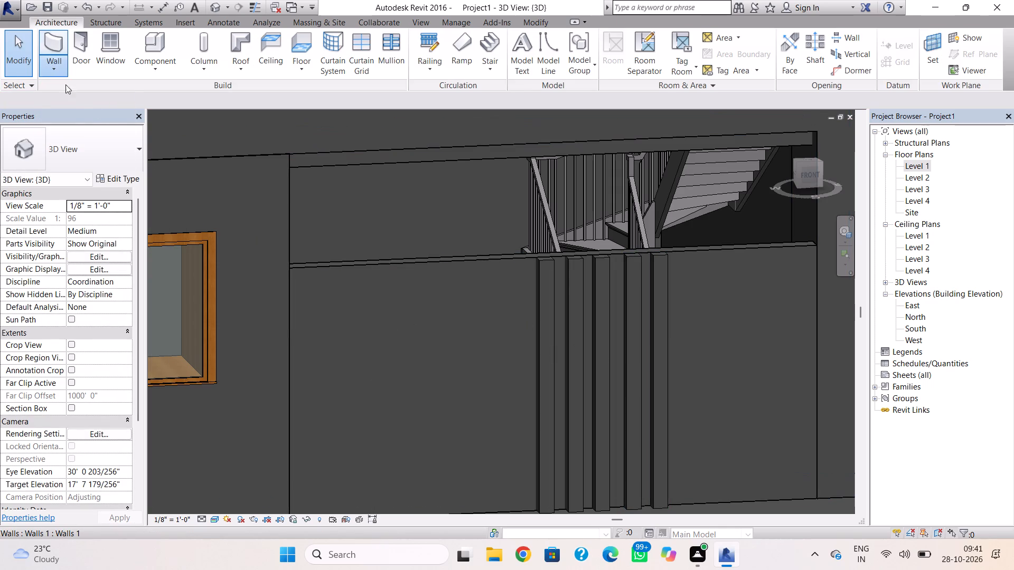
click(90, 179)
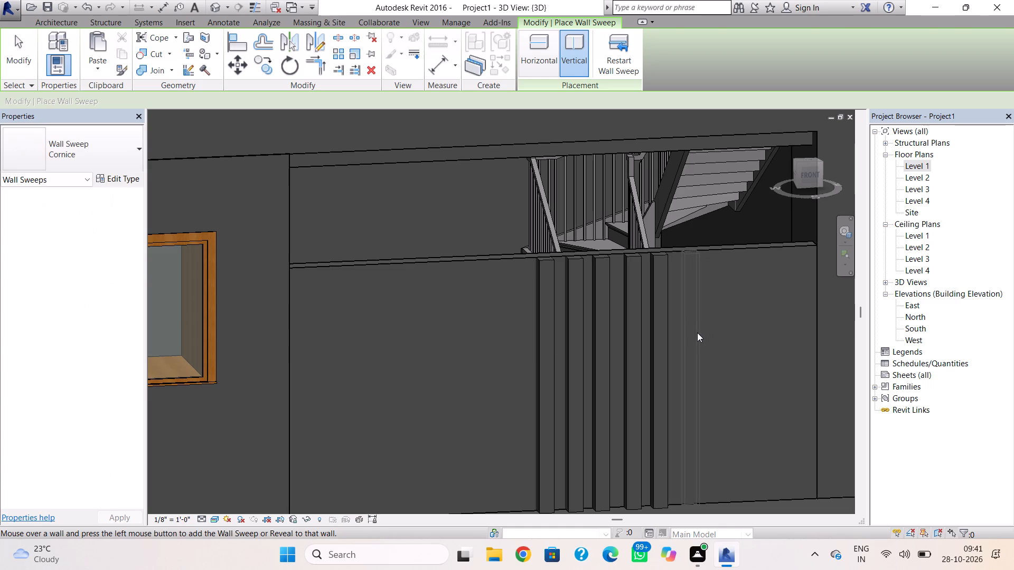
double_click(697, 332)
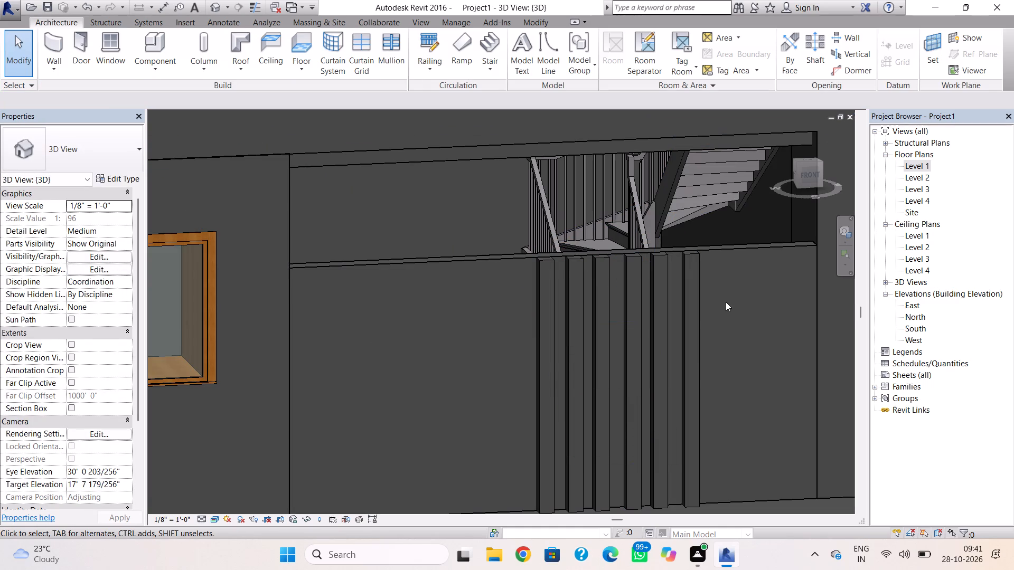
key(Escape)
click(694, 294)
key(Left)
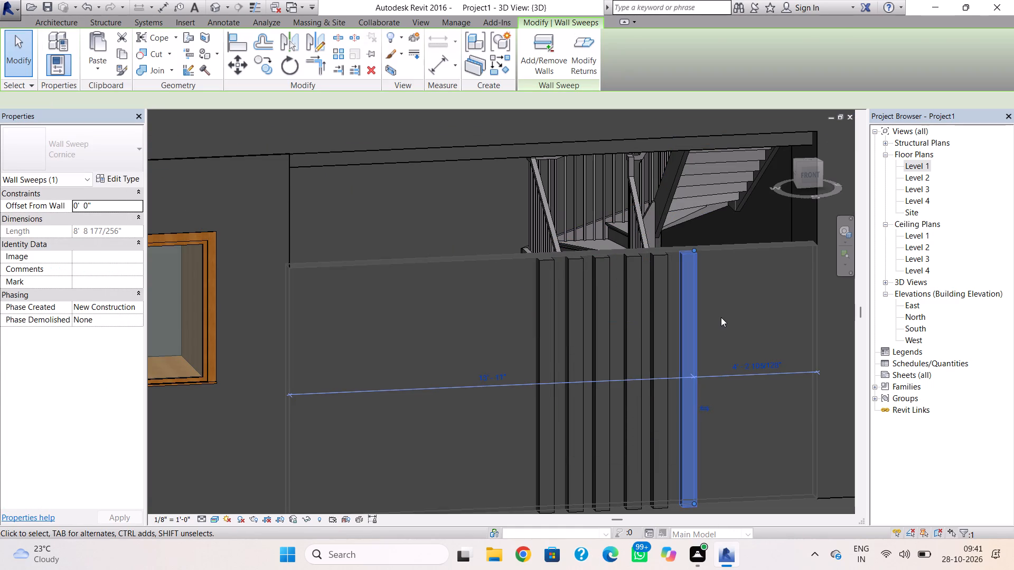
click(721, 317)
click(54, 68)
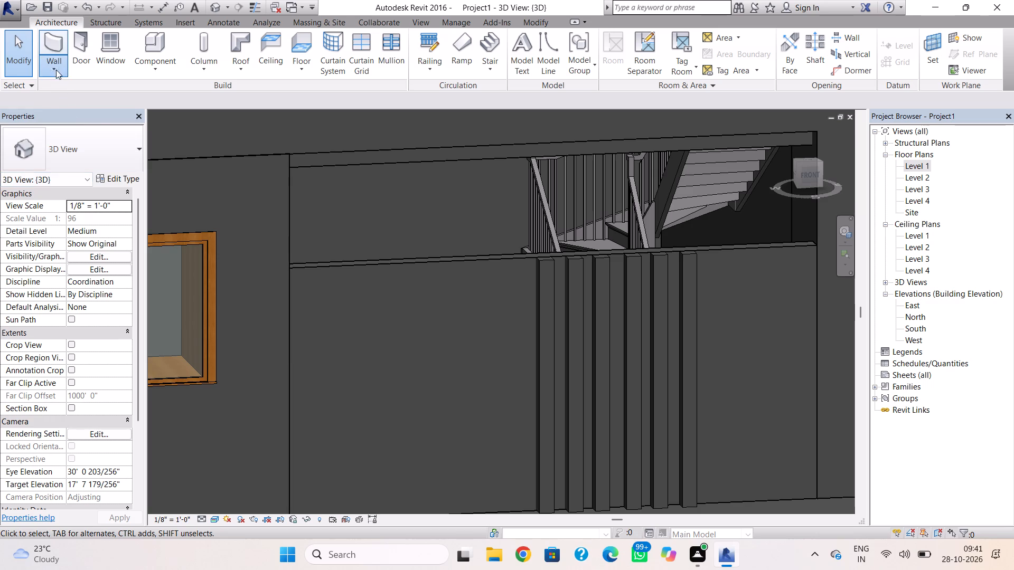
click(96, 183)
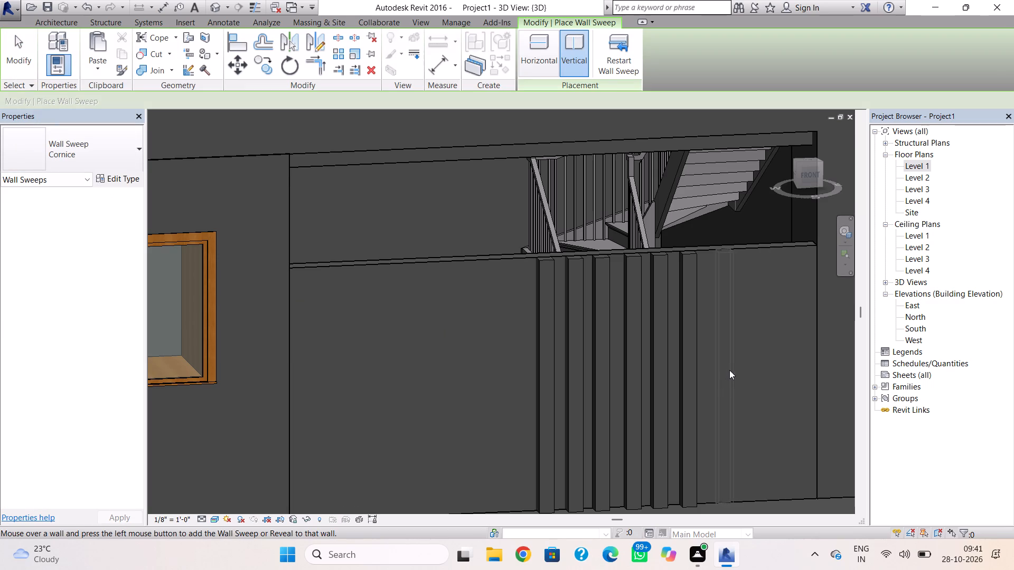
double_click(724, 380)
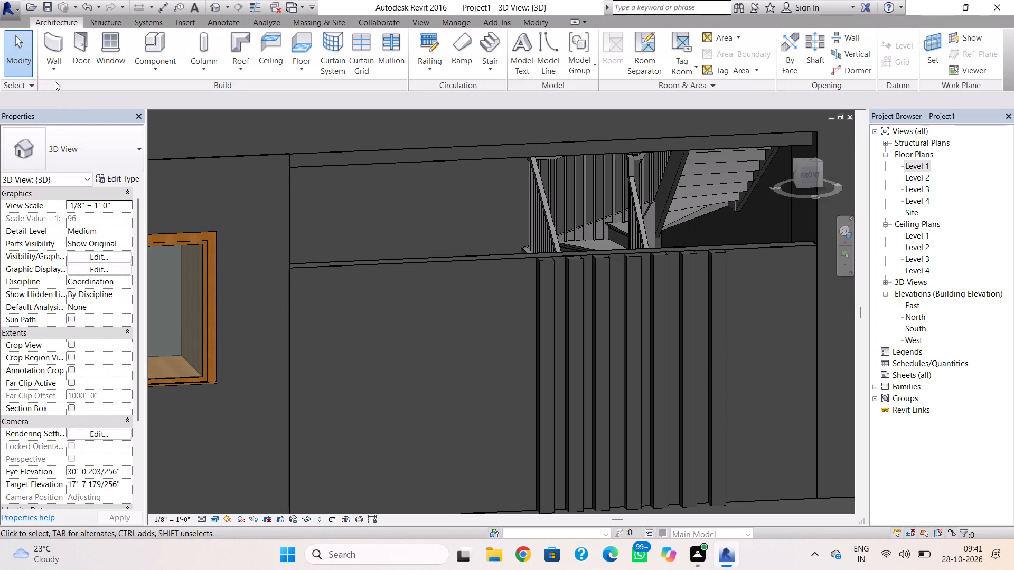
Continue the row with three more evenly spaced vertical Cornice sweeps, ending at the east end of the front wall.
click(51, 72)
click(101, 178)
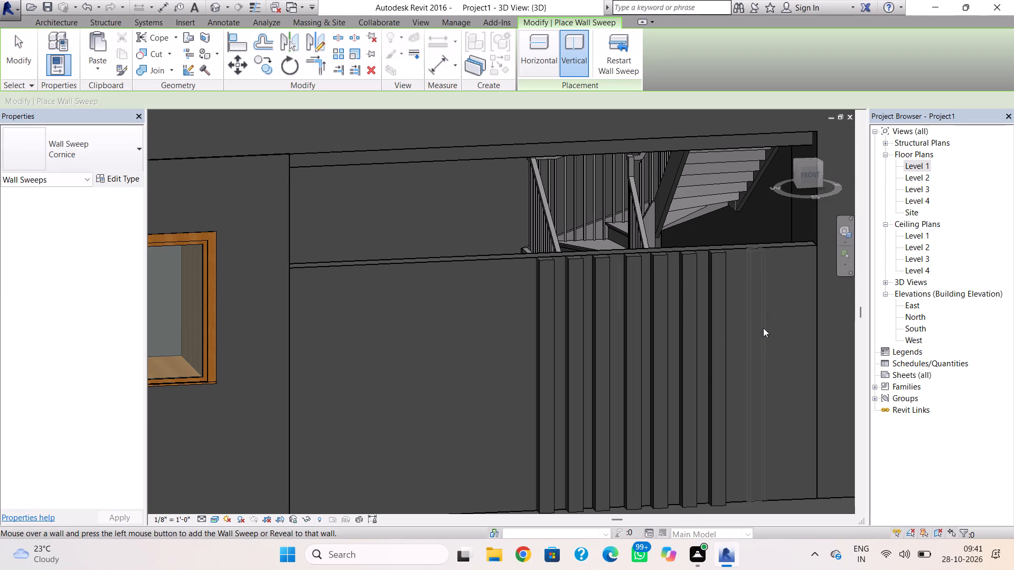
click(754, 344)
click(754, 344)
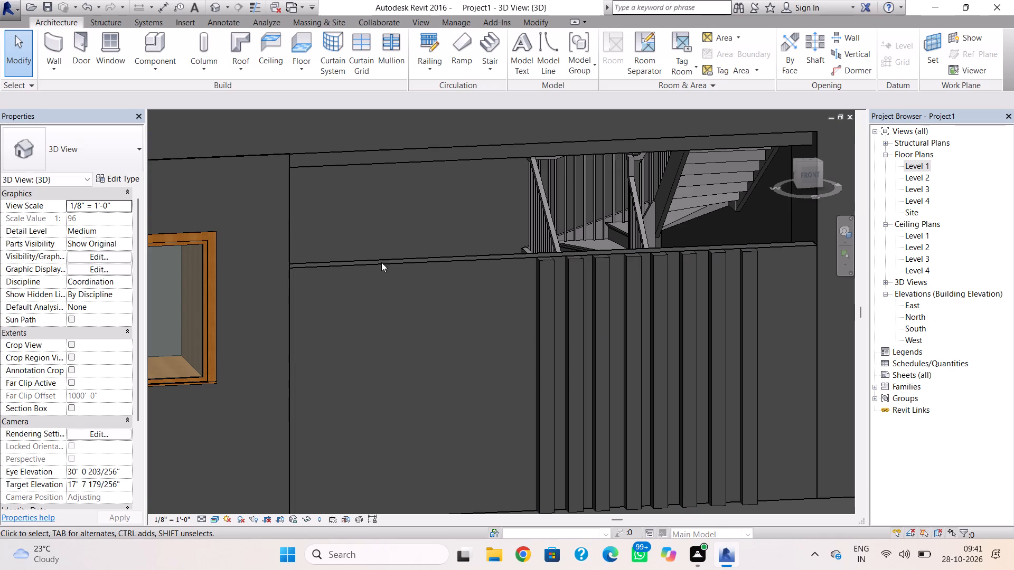
click(45, 70)
click(101, 175)
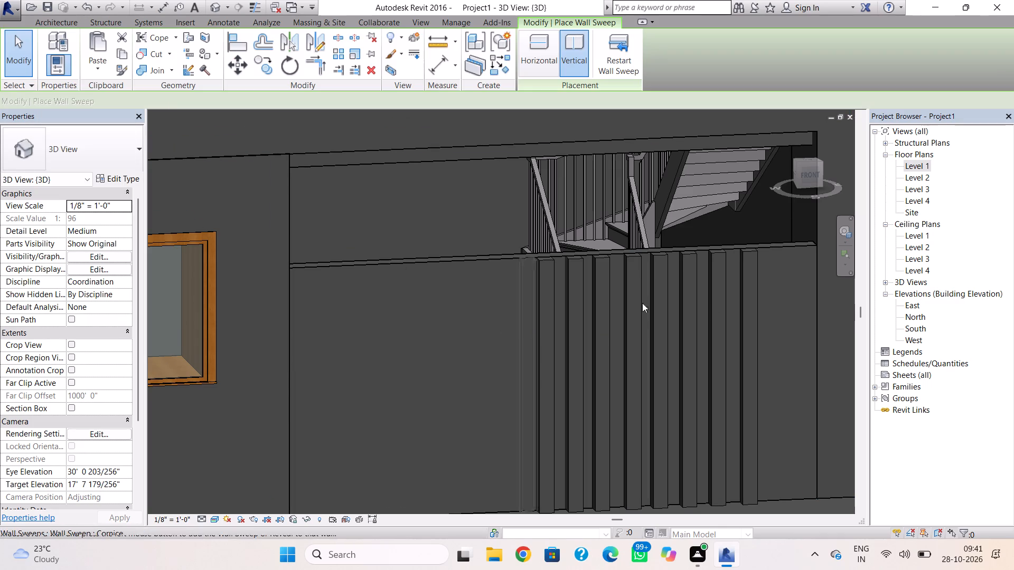
click(783, 337)
click(783, 337)
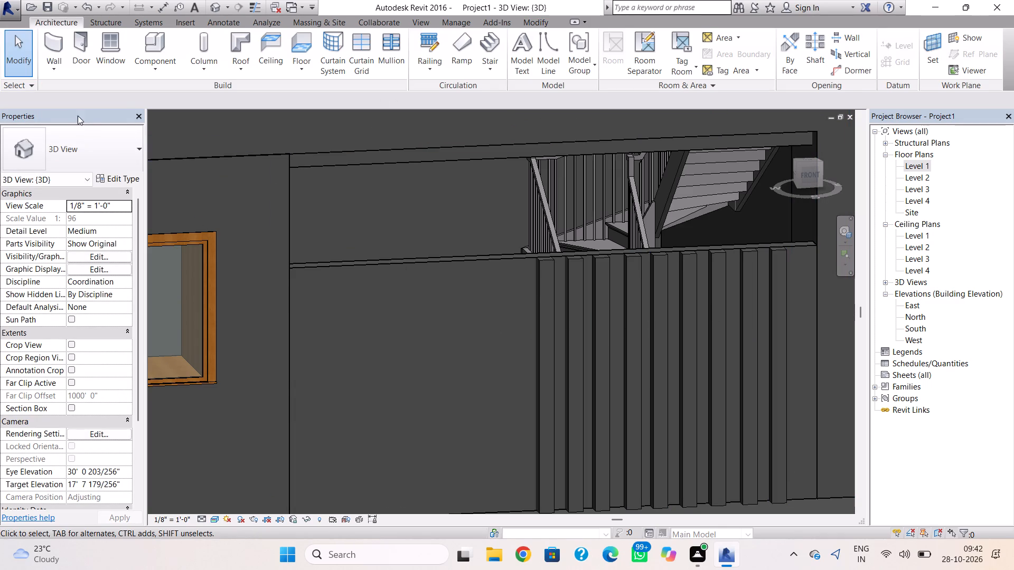
click(48, 73)
click(74, 177)
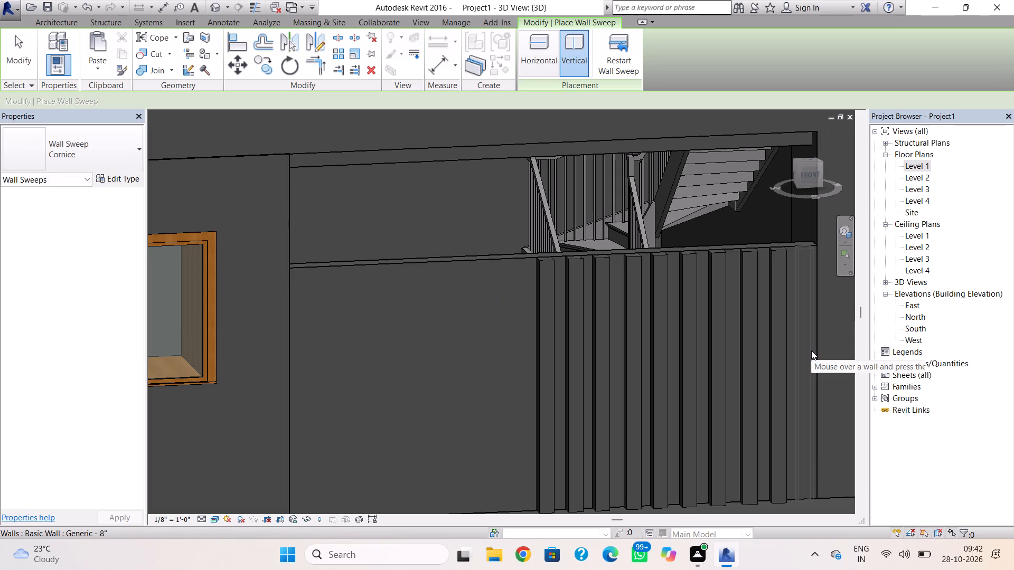
double_click(810, 356)
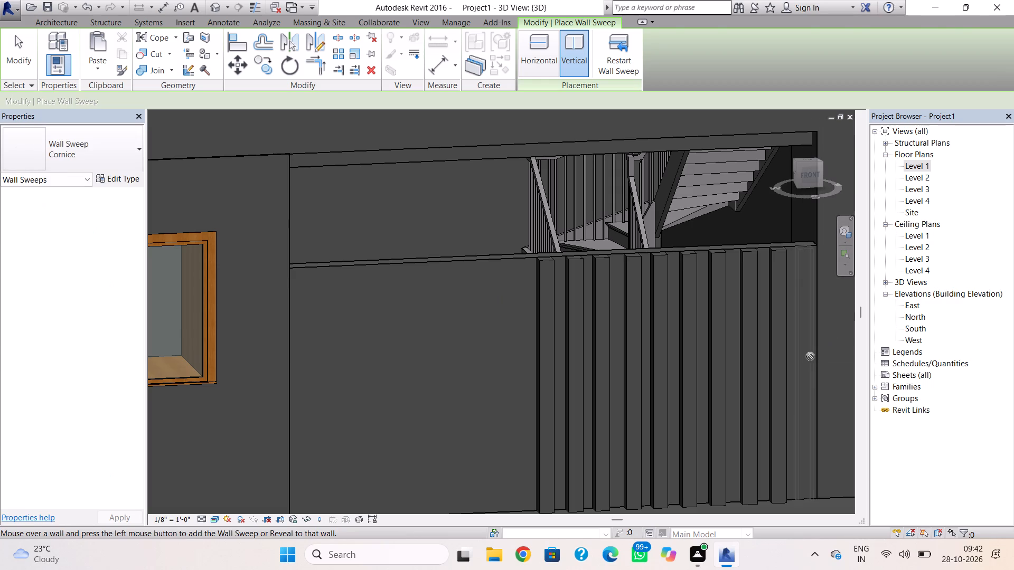
Place a vertical wall reveal near the west edge of the rooftop tower's front wall.
scroll(823, 370, down, 4)
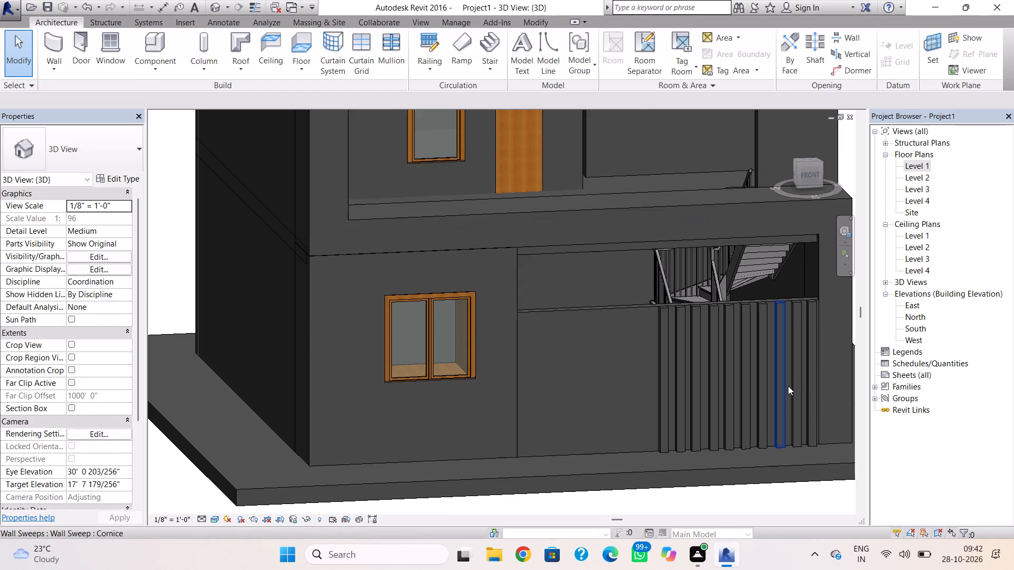
scroll(781, 343, down, 1)
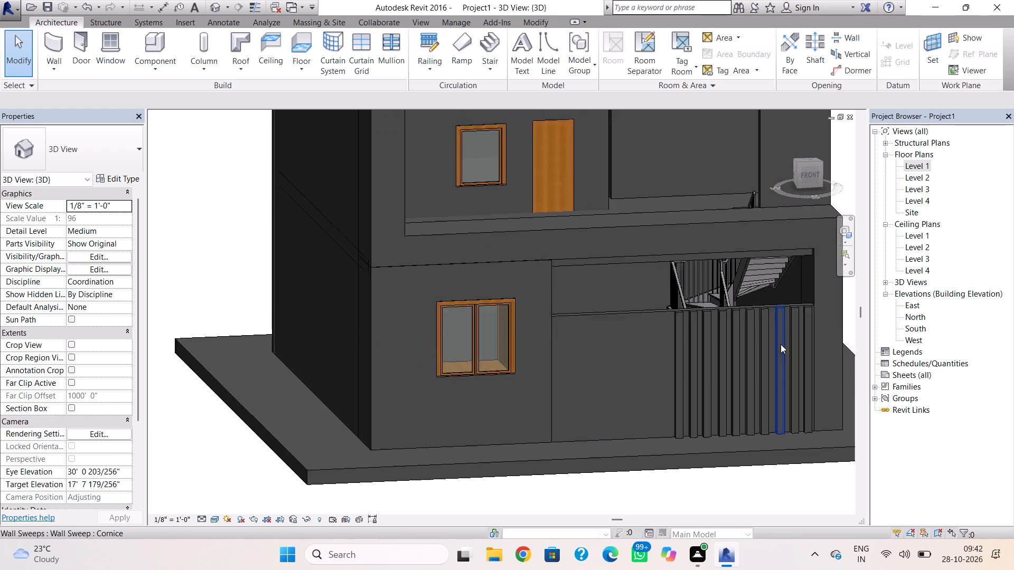
scroll(781, 344, down, 2)
middle_drag(782, 368, 783, 497)
scroll(757, 493, up, 1)
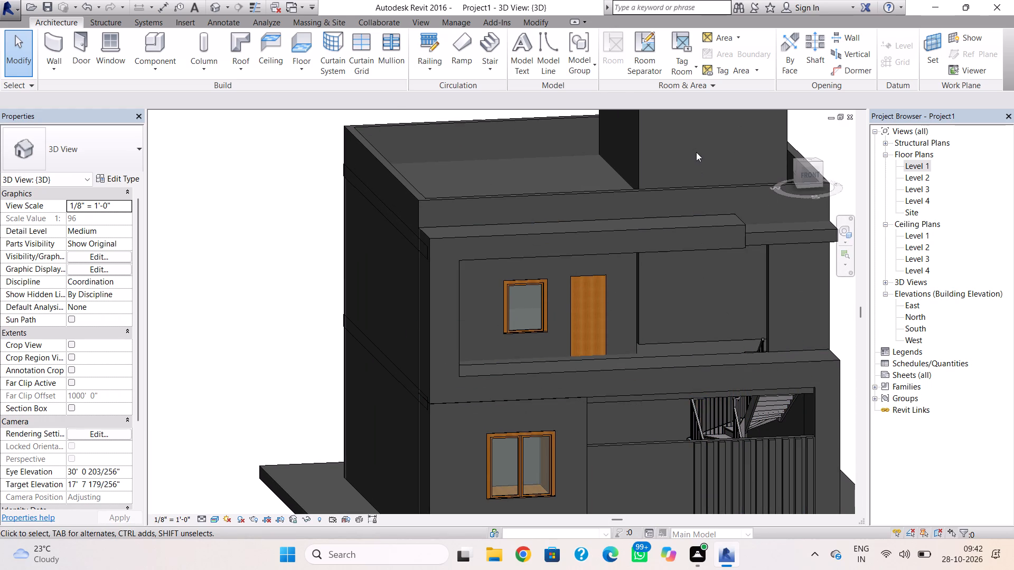
scroll(687, 159, down, 1)
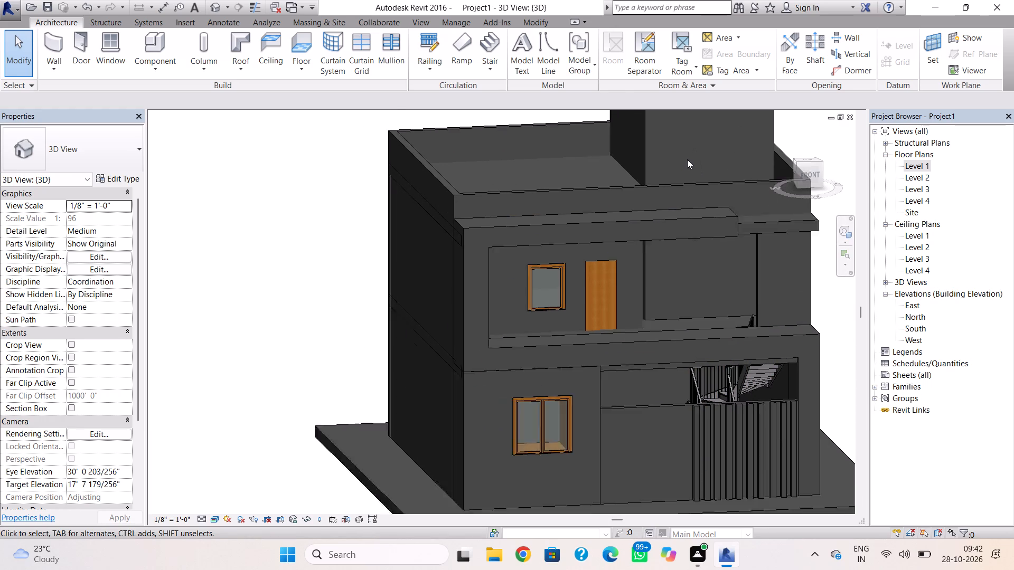
scroll(687, 159, down, 1)
scroll(690, 250, up, 1)
shift+right_drag(696, 226, 684, 206)
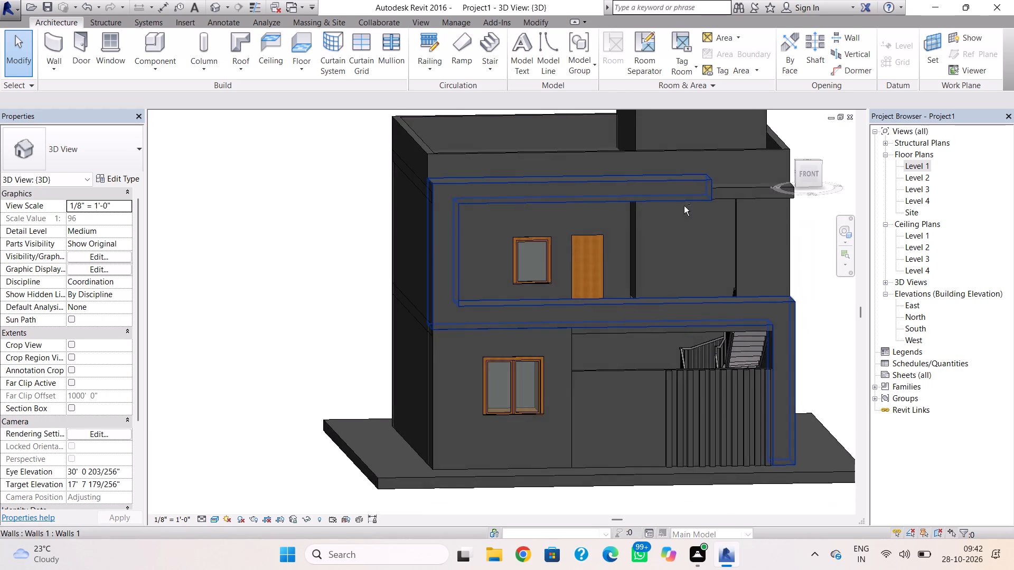
scroll(684, 205, down, 1)
middle_drag(685, 211, 684, 292)
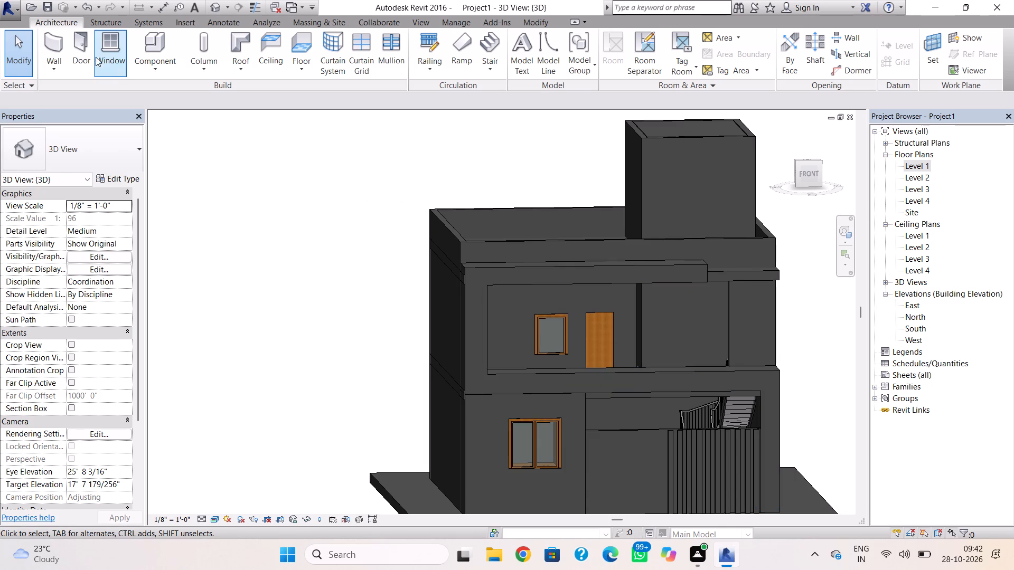
click(53, 60)
click(75, 196)
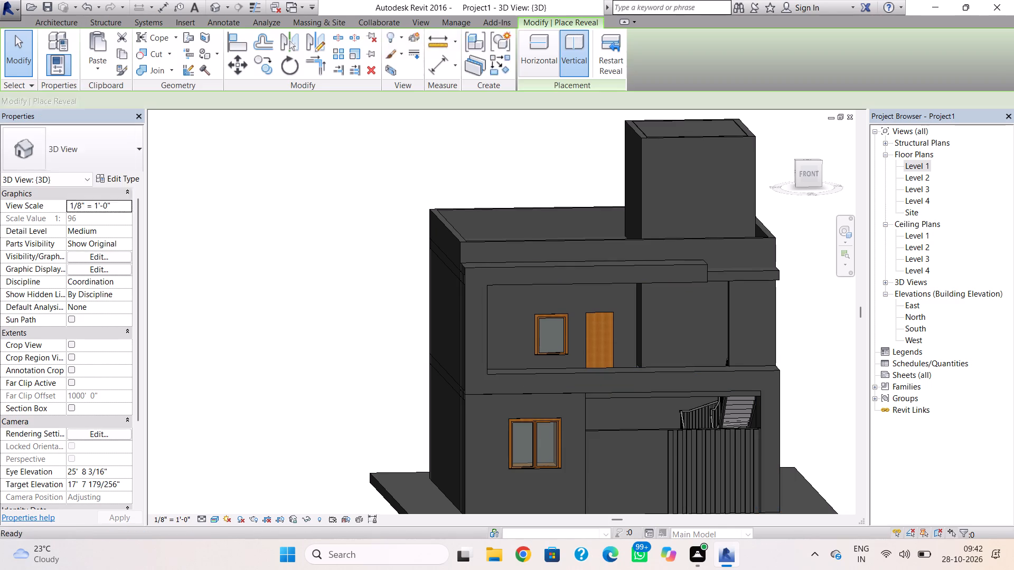
double_click(656, 177)
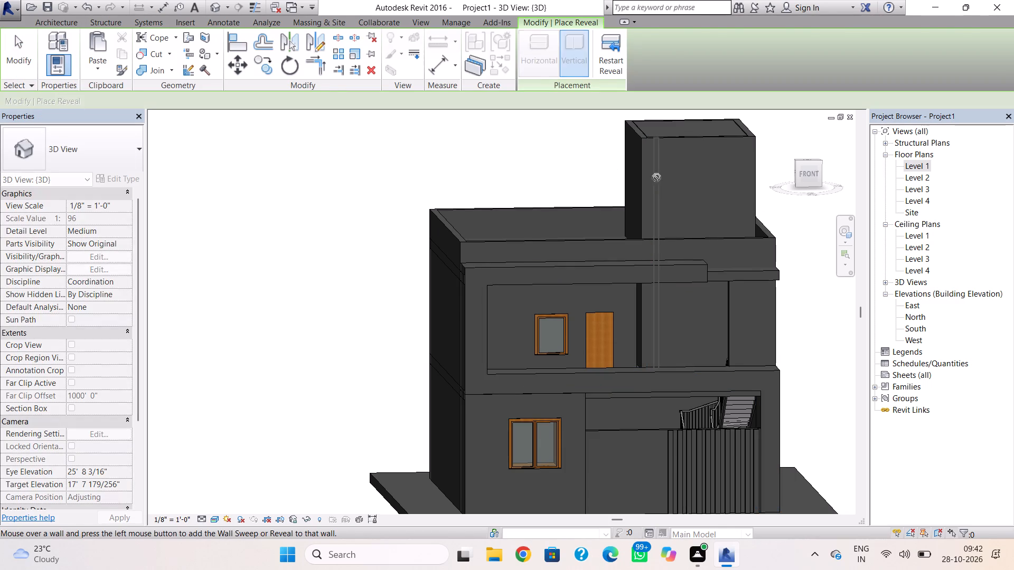
key(Escape)
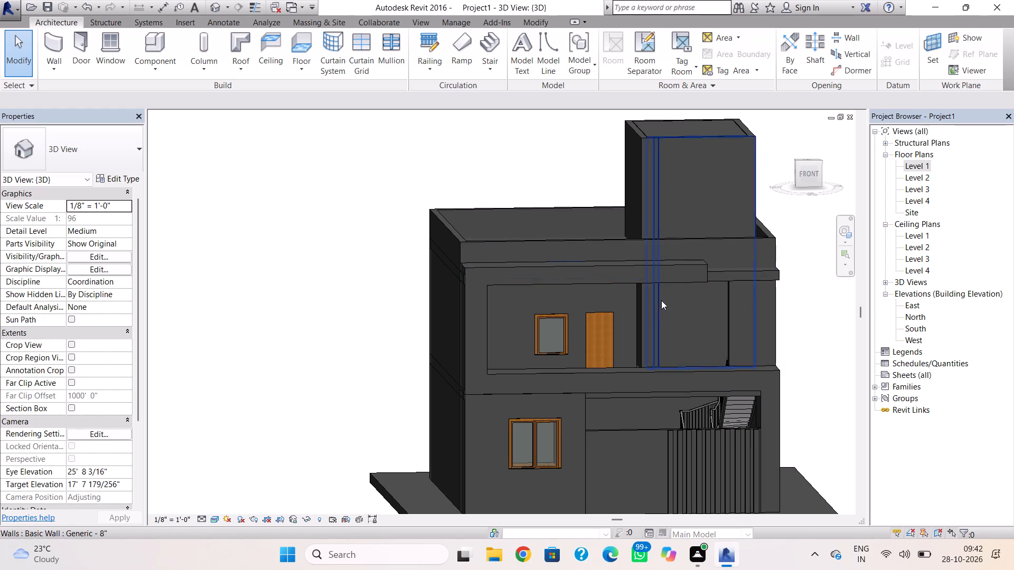
Shorten the tower reveal from its lower end to a length of 12' so it stops at the roof surface.
click(655, 311)
drag(655, 368, 650, 326)
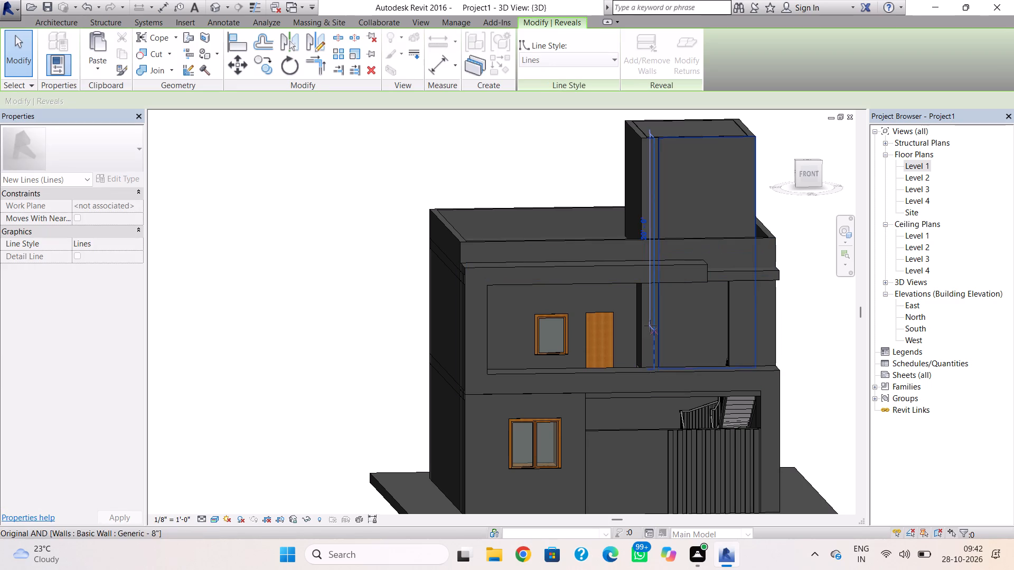
drag(650, 326, 654, 241)
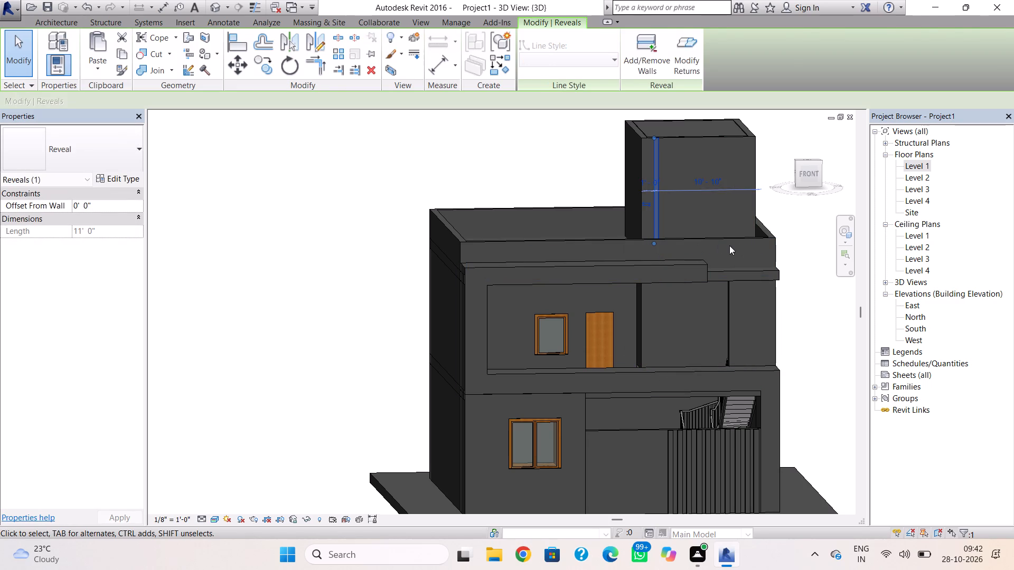
key(Escape)
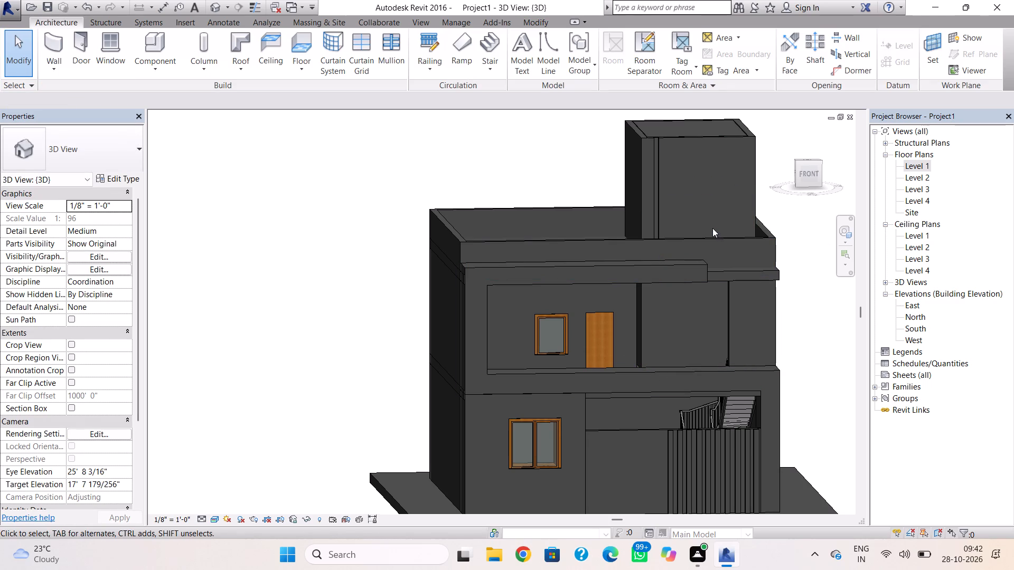
shift+right_drag(712, 228, 707, 310)
scroll(664, 264, up, 2)
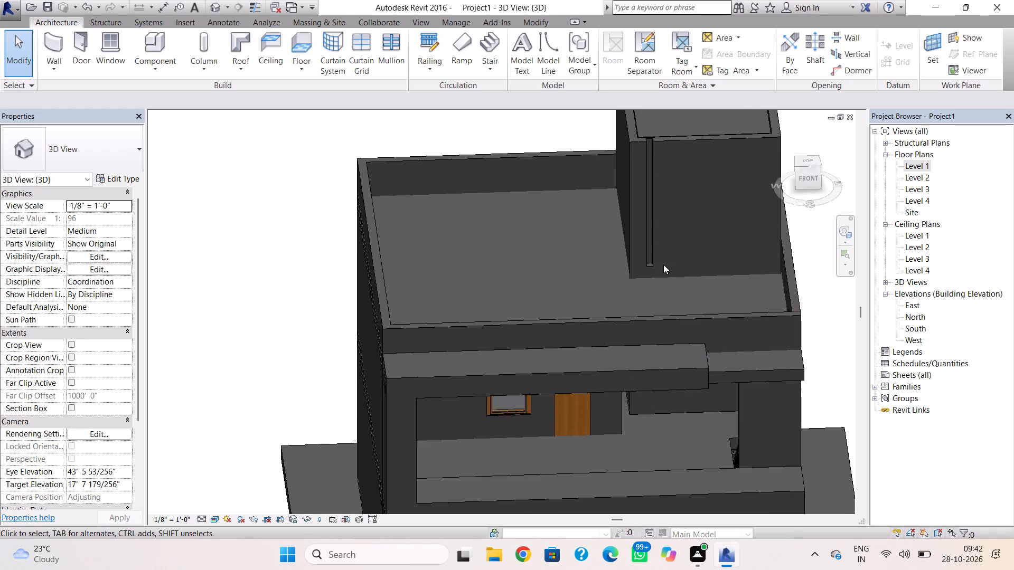
scroll(663, 264, up, 2)
click(649, 265)
drag(642, 267, 641, 275)
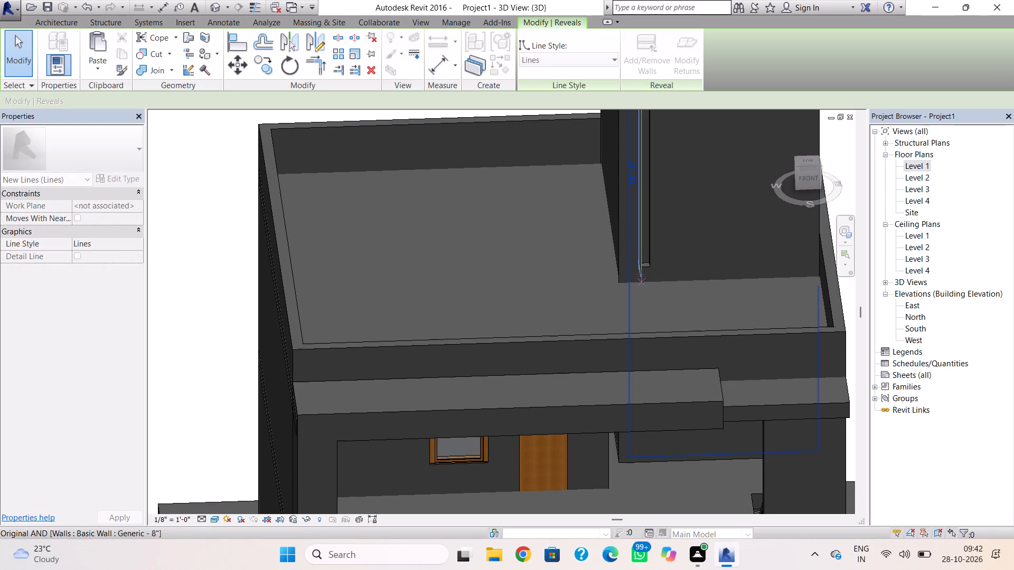
drag(641, 275, 641, 280)
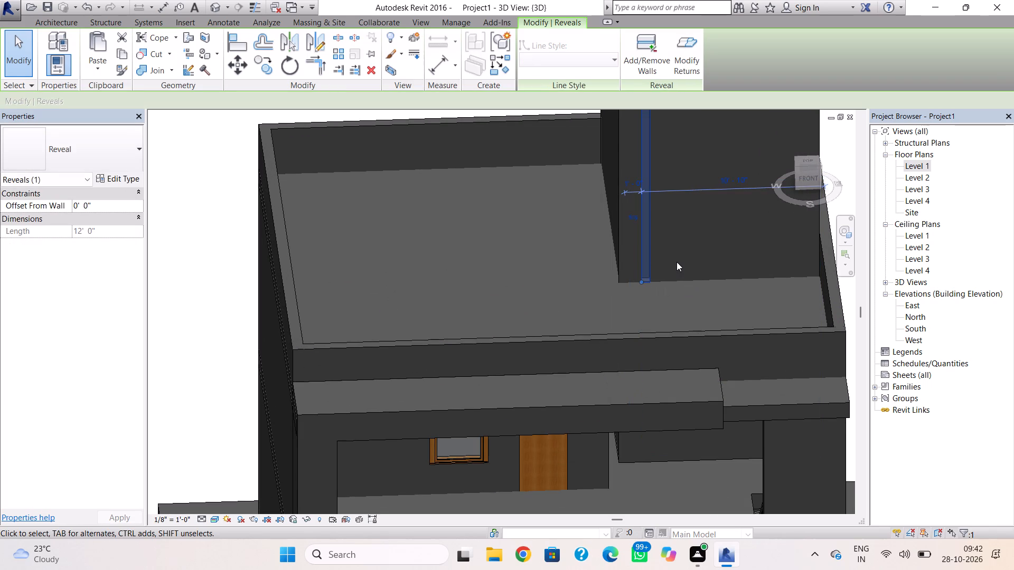
key(Escape)
Place two more full-height vertical wall reveals on the rooftop tower's front wall, evenly spaced east of the first reveal.
scroll(678, 284, down, 2)
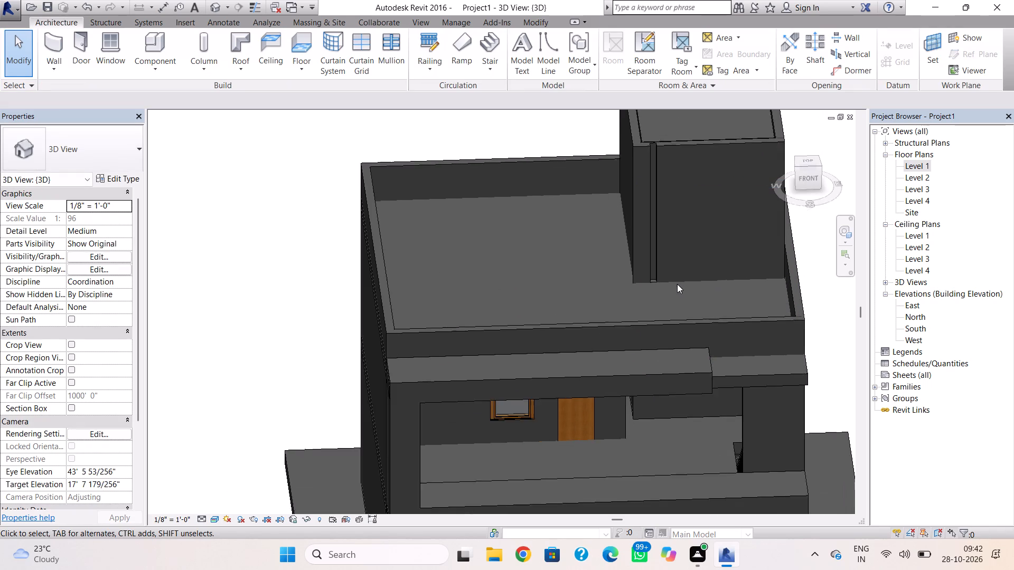
middle_drag(677, 284, 666, 189)
scroll(668, 217, up, 2)
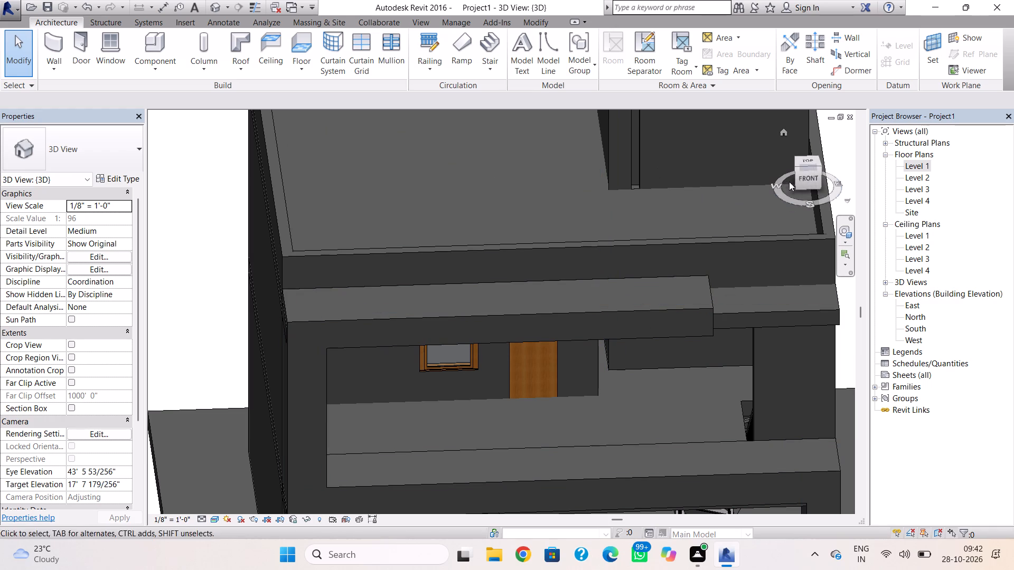
click(807, 179)
key(Escape)
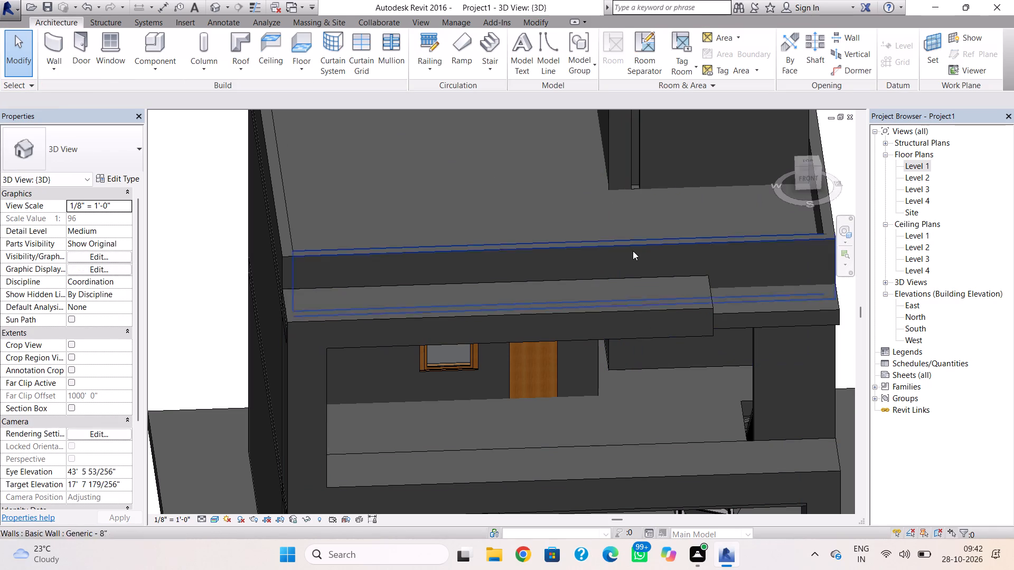
shift+right_drag(633, 249, 640, 168)
middle_drag(638, 170, 611, 367)
scroll(638, 172, down, 1)
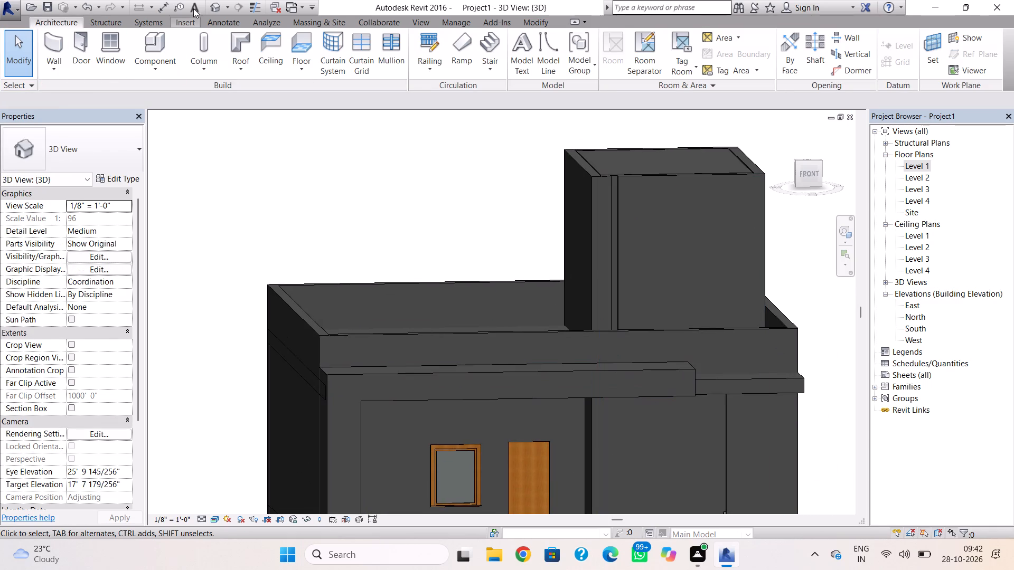
click(44, 63)
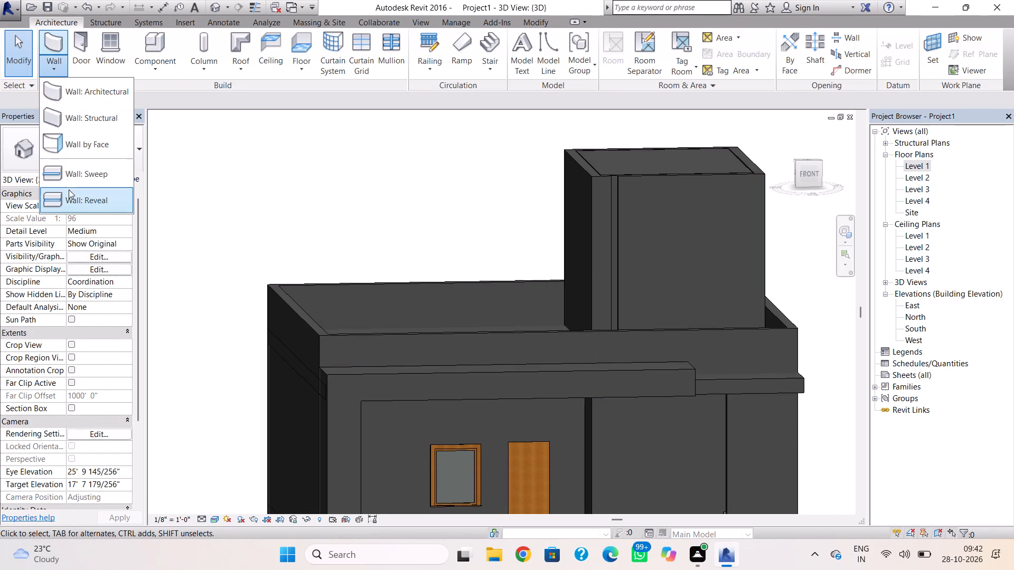
click(69, 197)
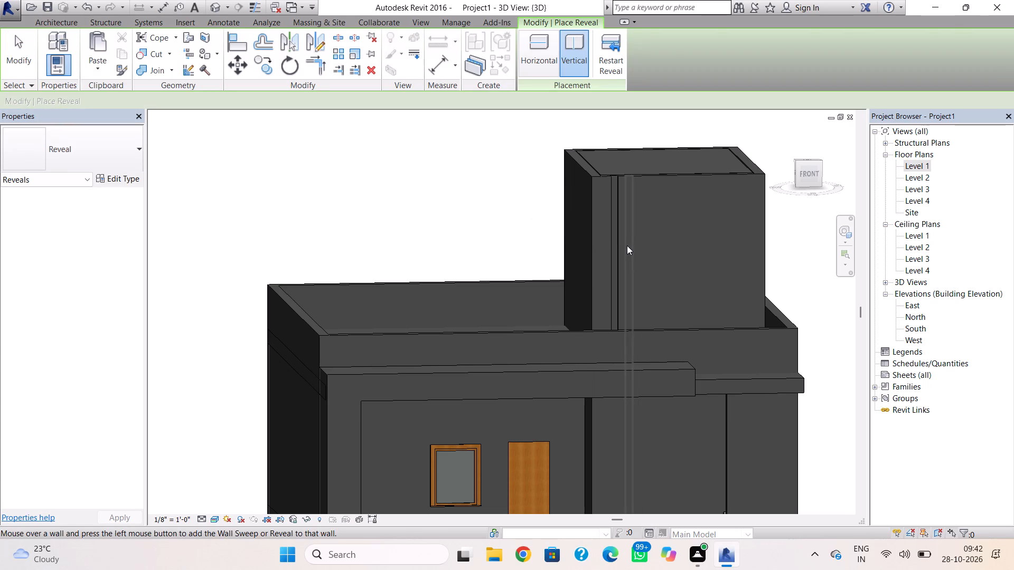
double_click(627, 246)
drag(44, 72, 46, 74)
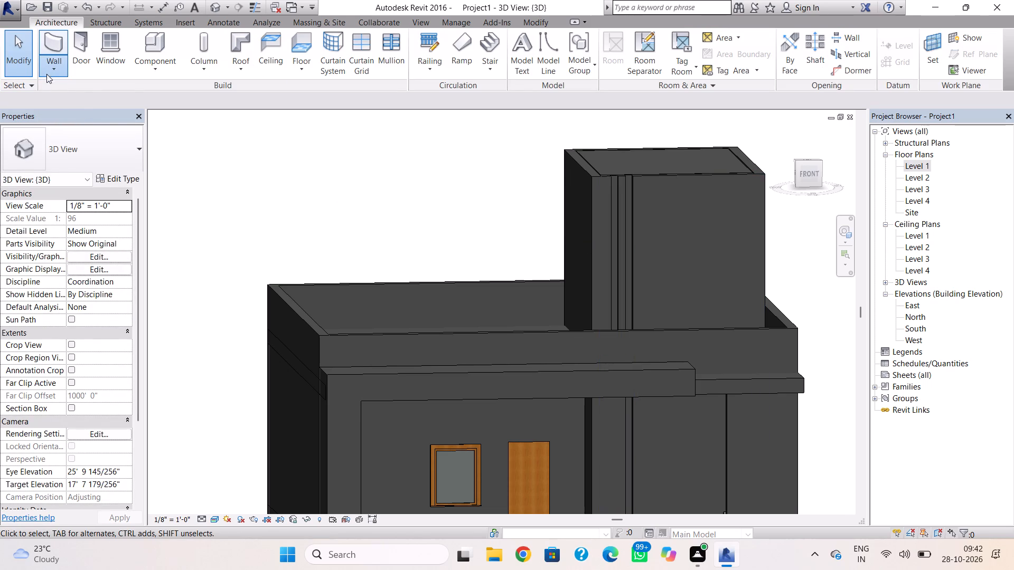
drag(46, 74, 49, 75)
click(86, 193)
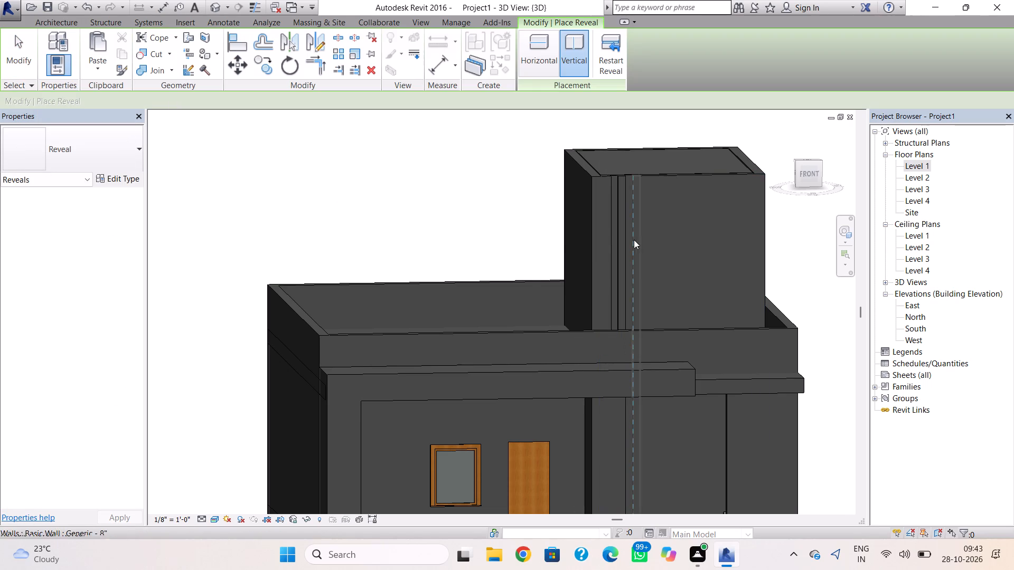
double_click(641, 241)
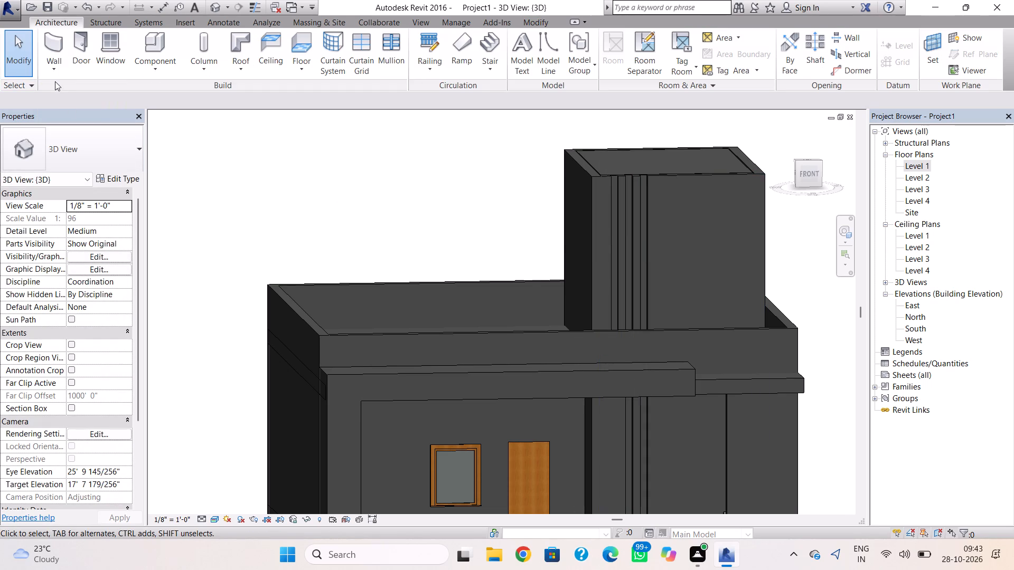
Continue the row eastward with four more evenly spaced vertical wall reveals on the tower's front wall.
click(53, 73)
click(61, 195)
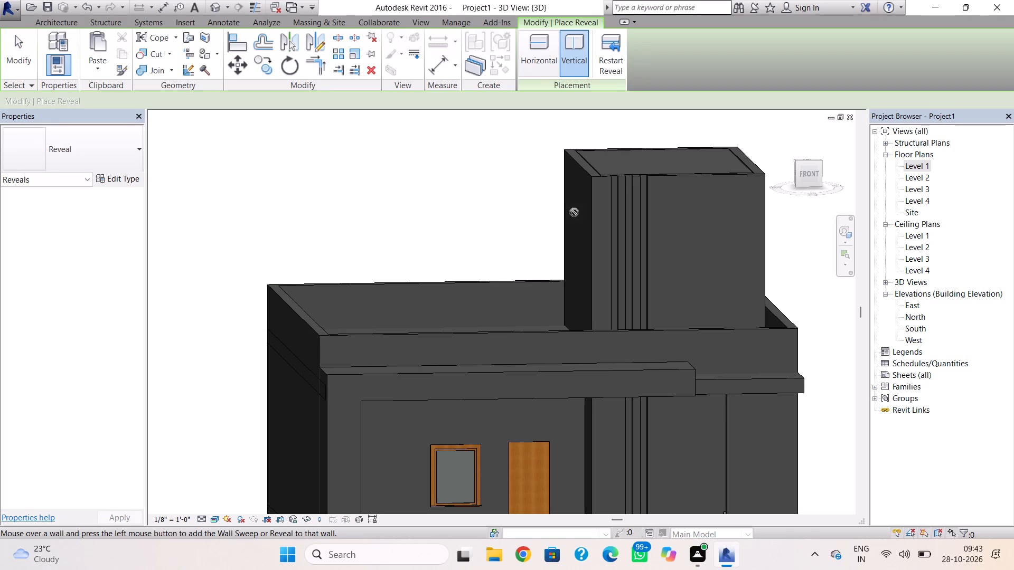
double_click(657, 236)
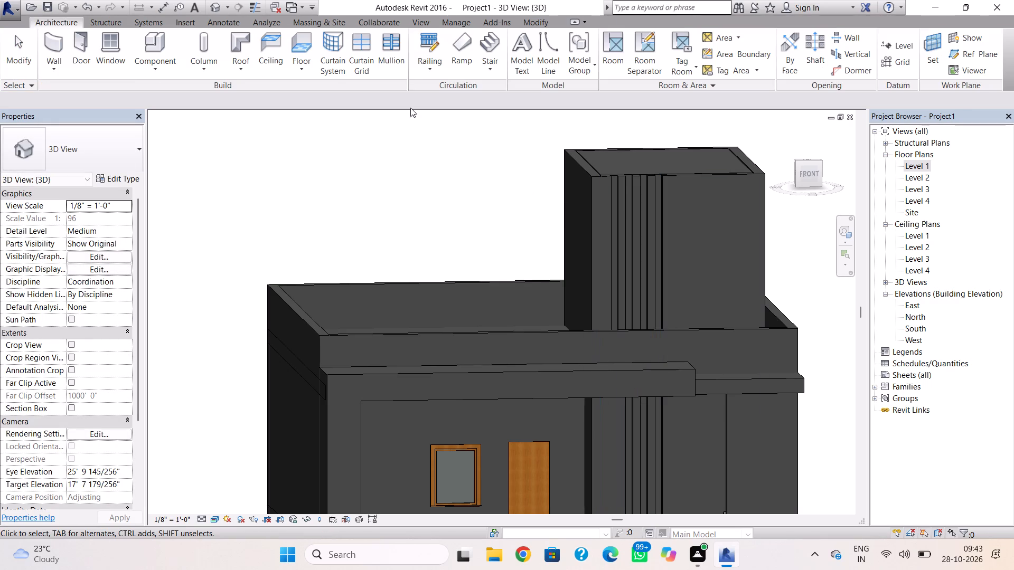
click(47, 66)
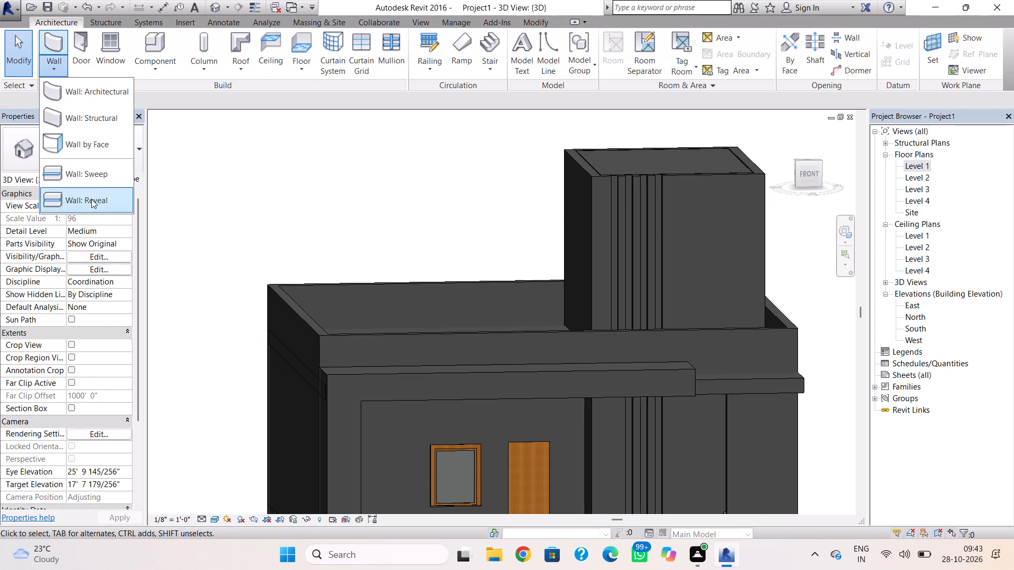
click(91, 199)
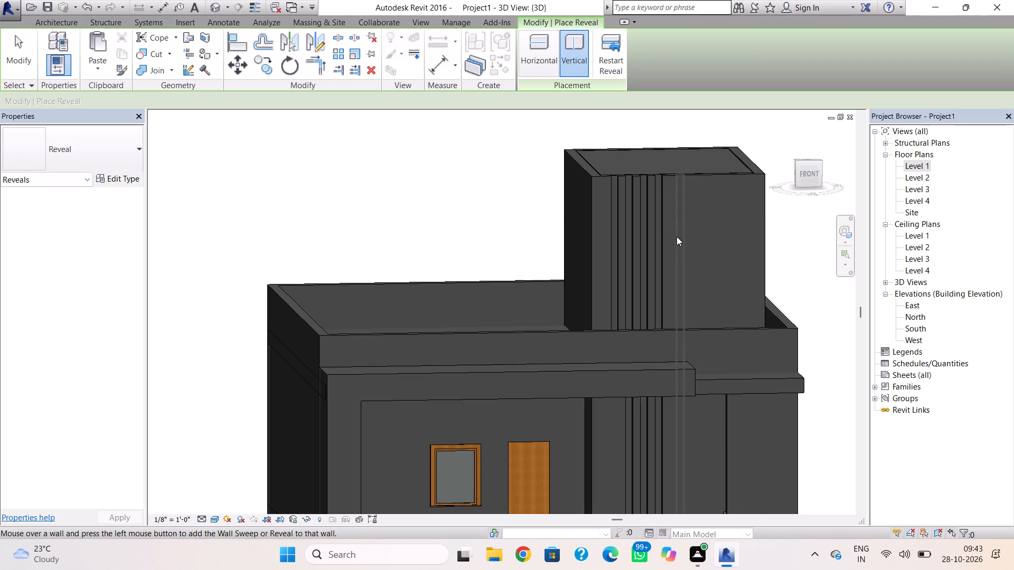
double_click(671, 239)
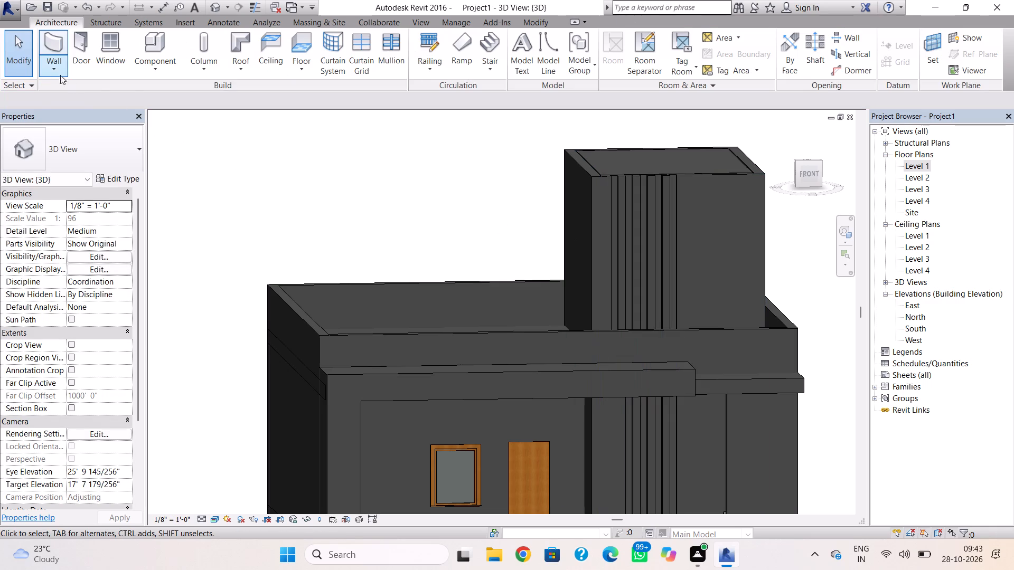
click(50, 70)
click(77, 203)
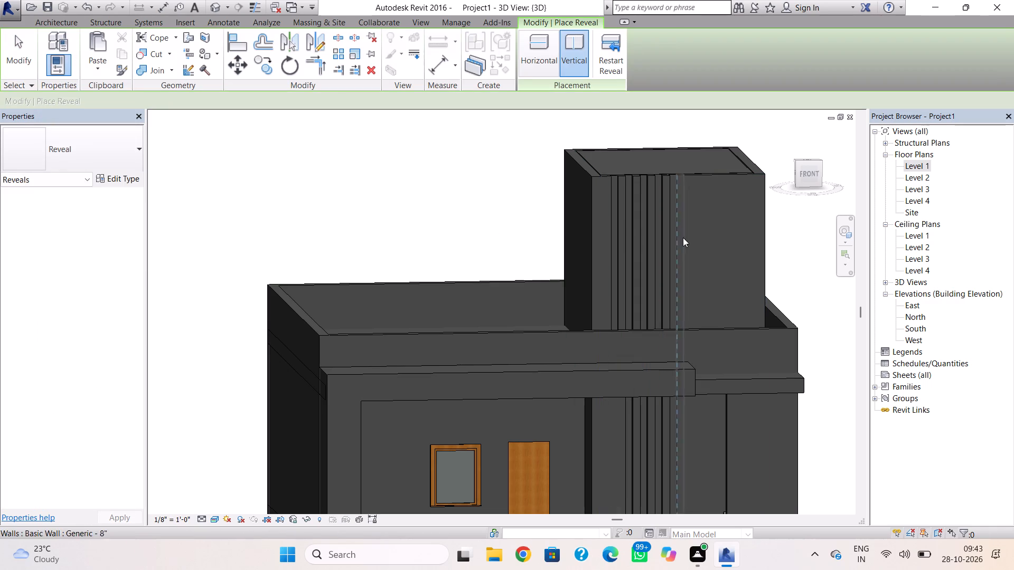
double_click(686, 239)
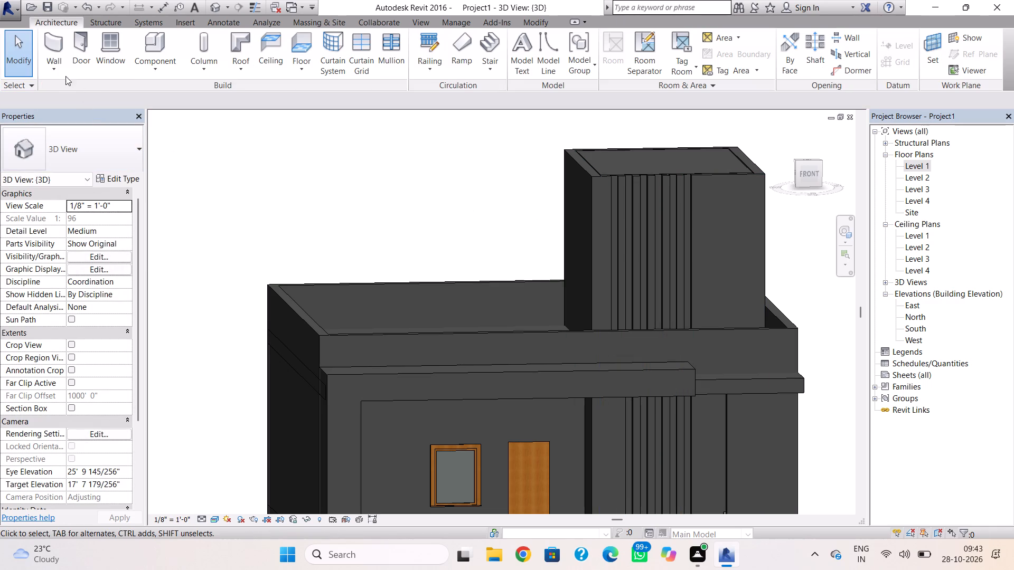
click(59, 69)
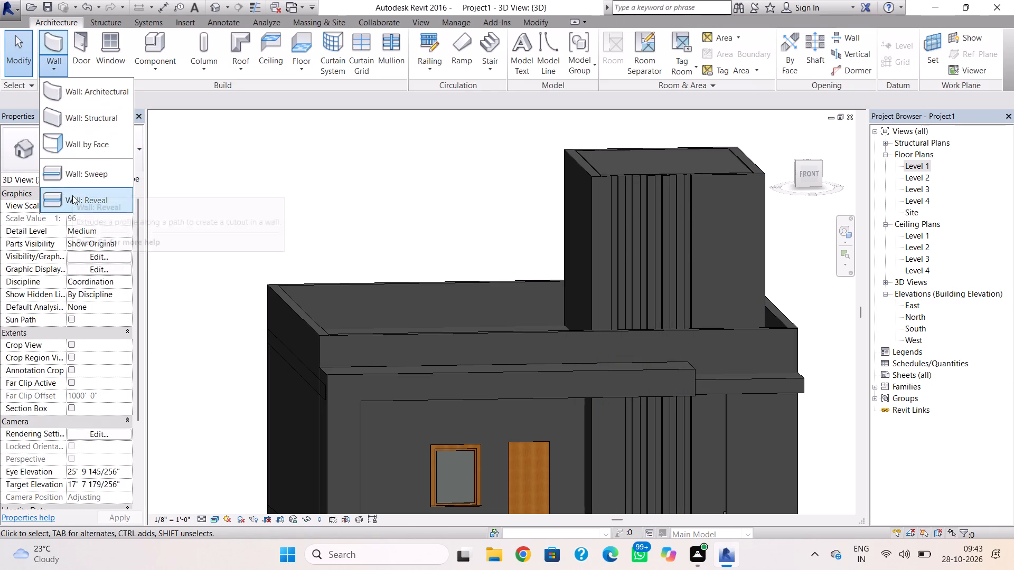
click(72, 195)
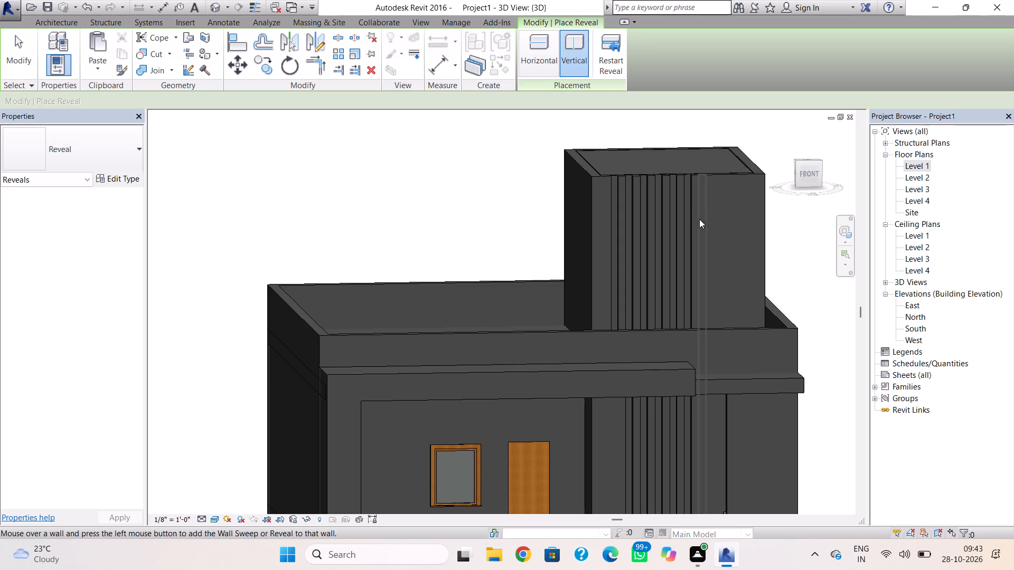
double_click(700, 220)
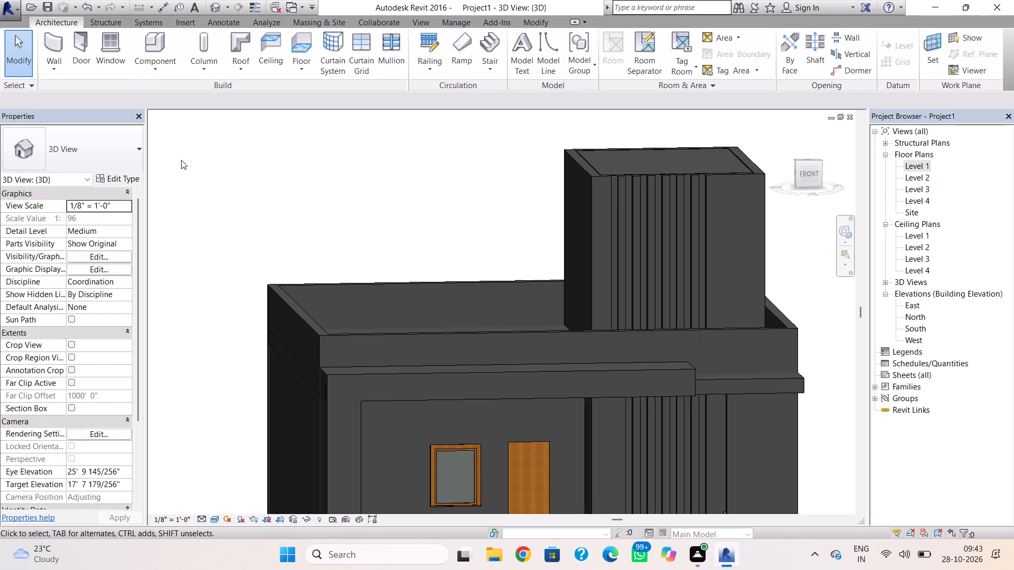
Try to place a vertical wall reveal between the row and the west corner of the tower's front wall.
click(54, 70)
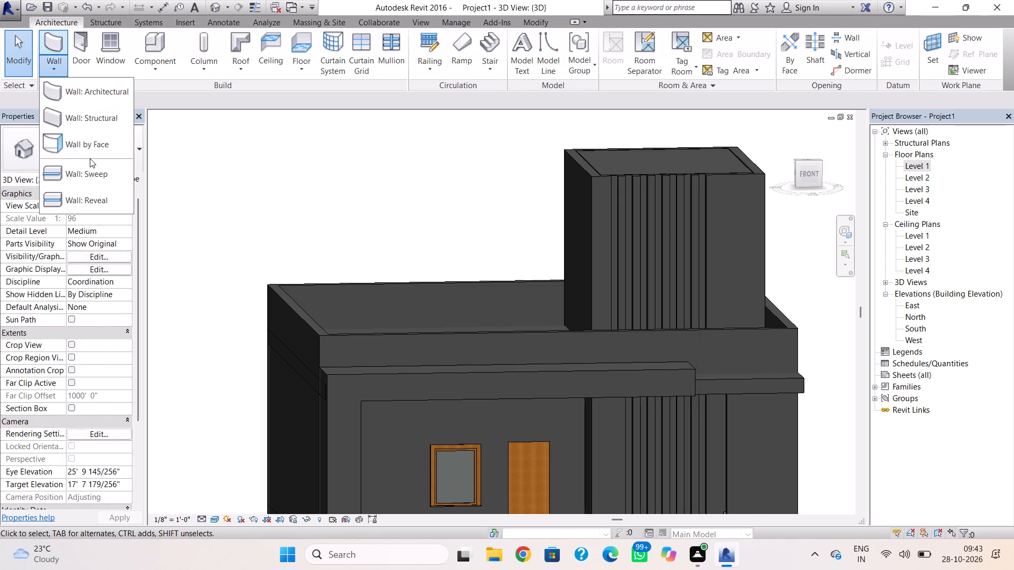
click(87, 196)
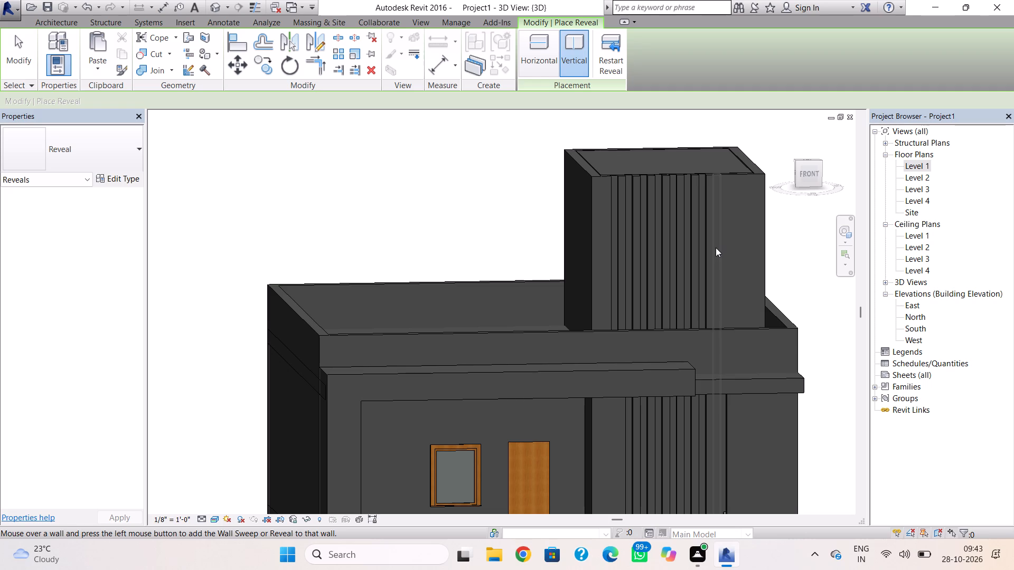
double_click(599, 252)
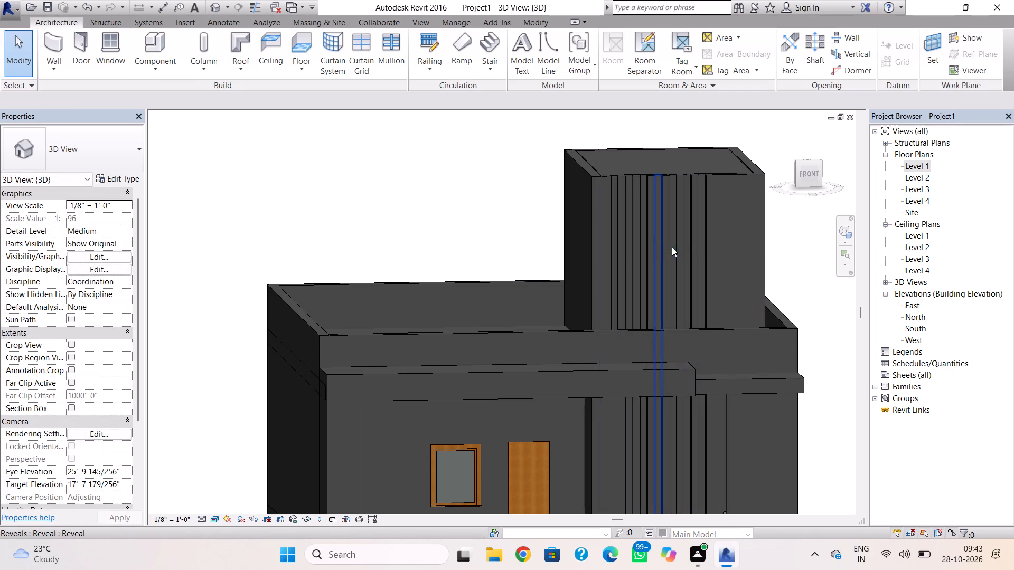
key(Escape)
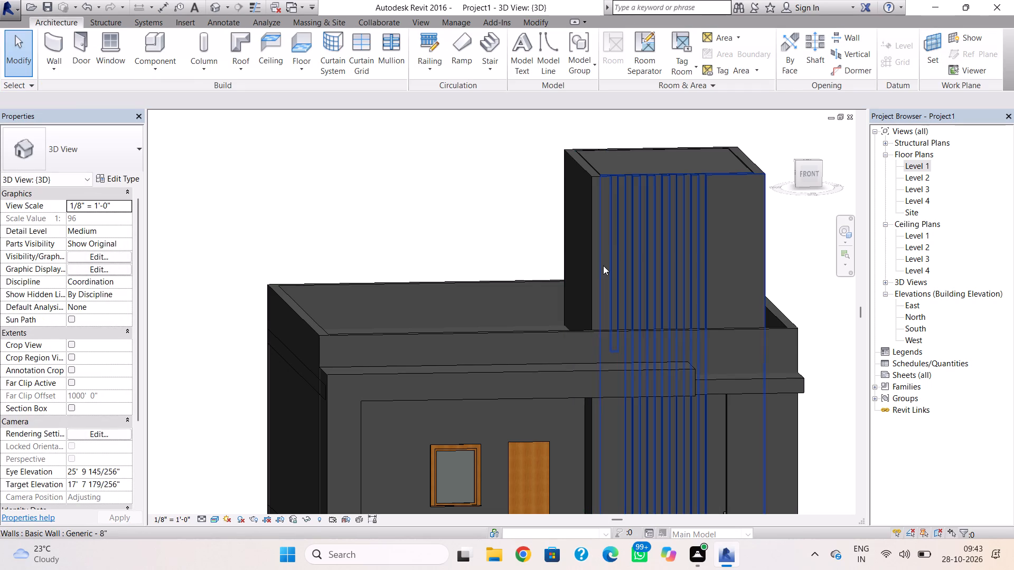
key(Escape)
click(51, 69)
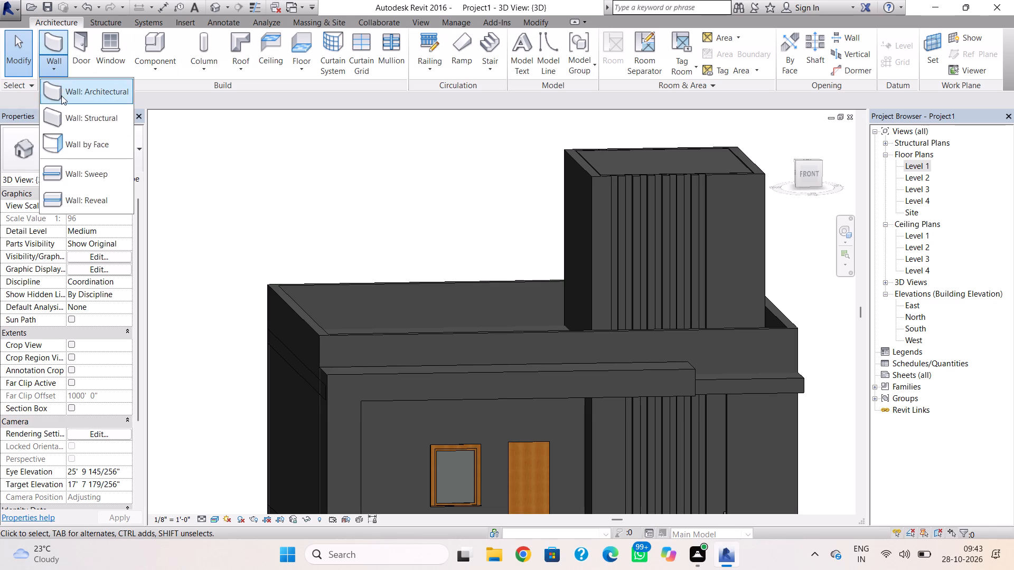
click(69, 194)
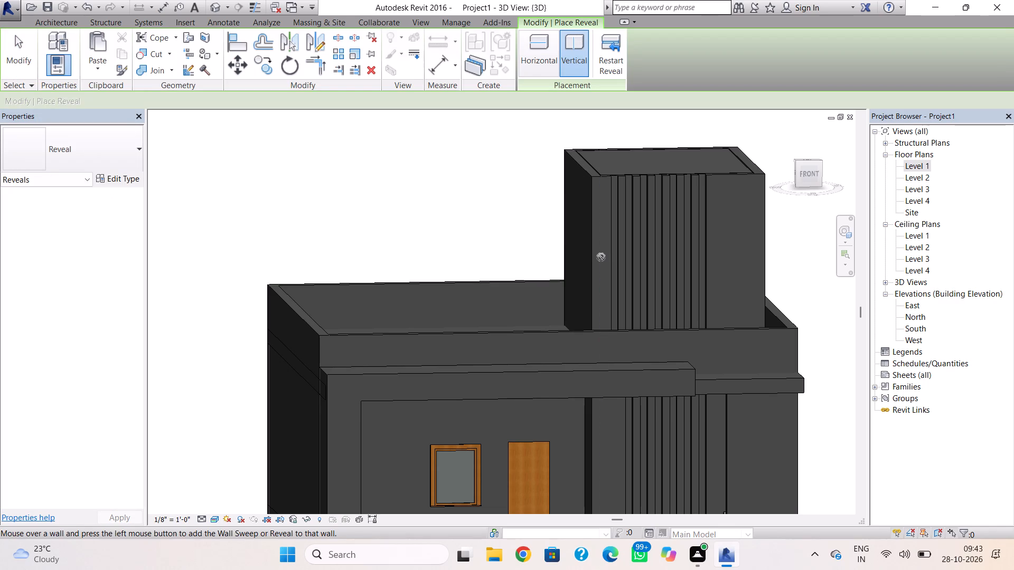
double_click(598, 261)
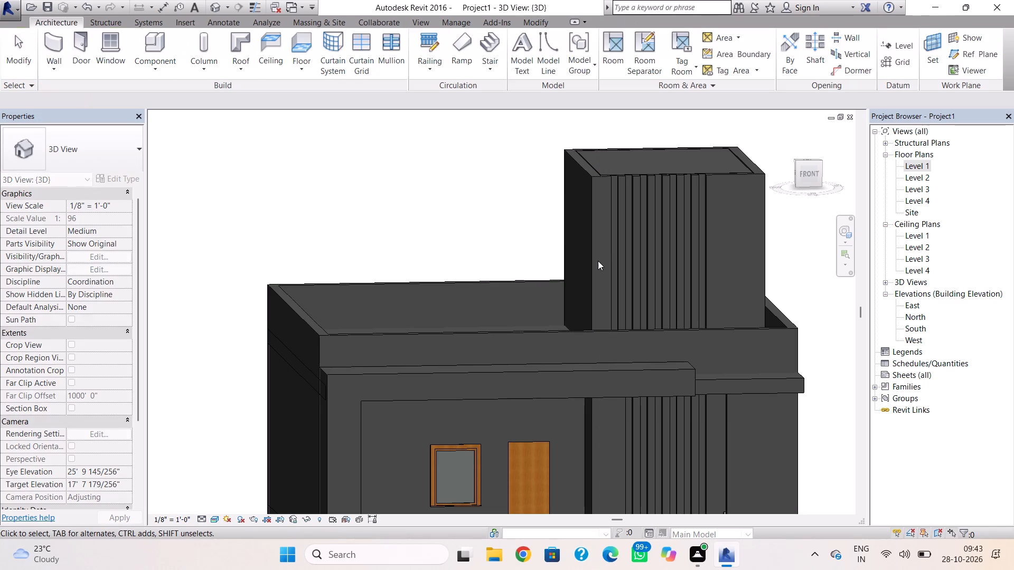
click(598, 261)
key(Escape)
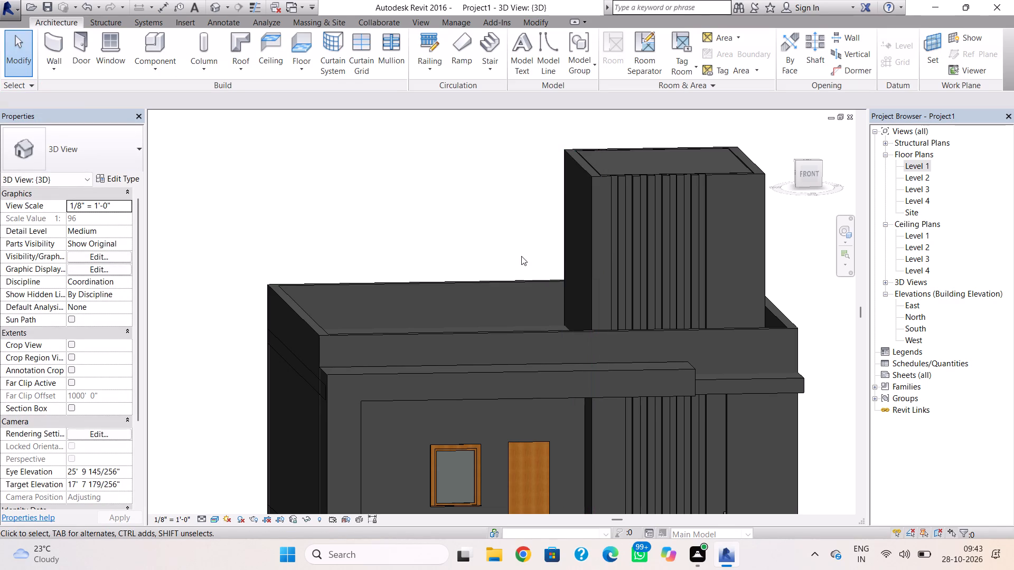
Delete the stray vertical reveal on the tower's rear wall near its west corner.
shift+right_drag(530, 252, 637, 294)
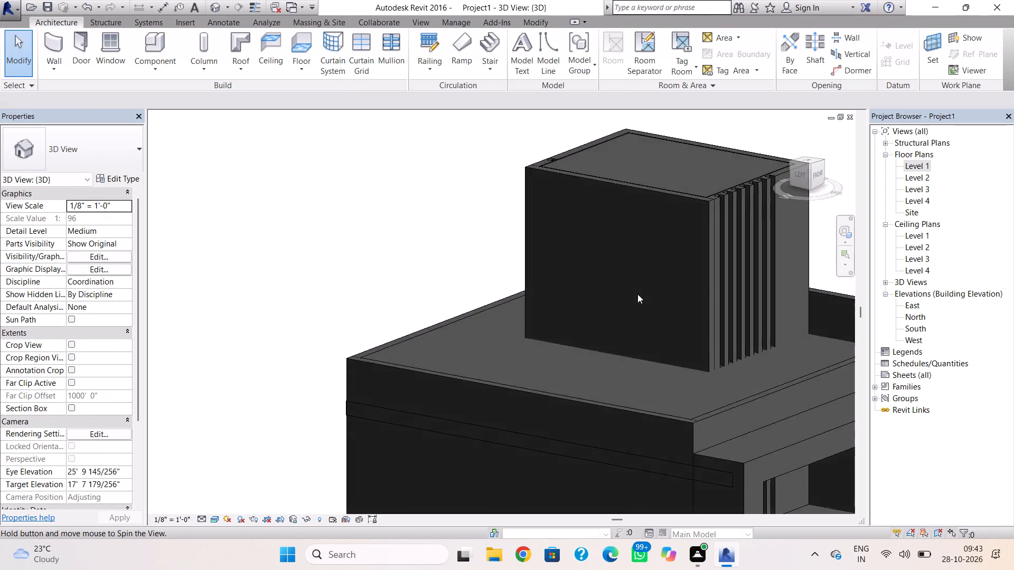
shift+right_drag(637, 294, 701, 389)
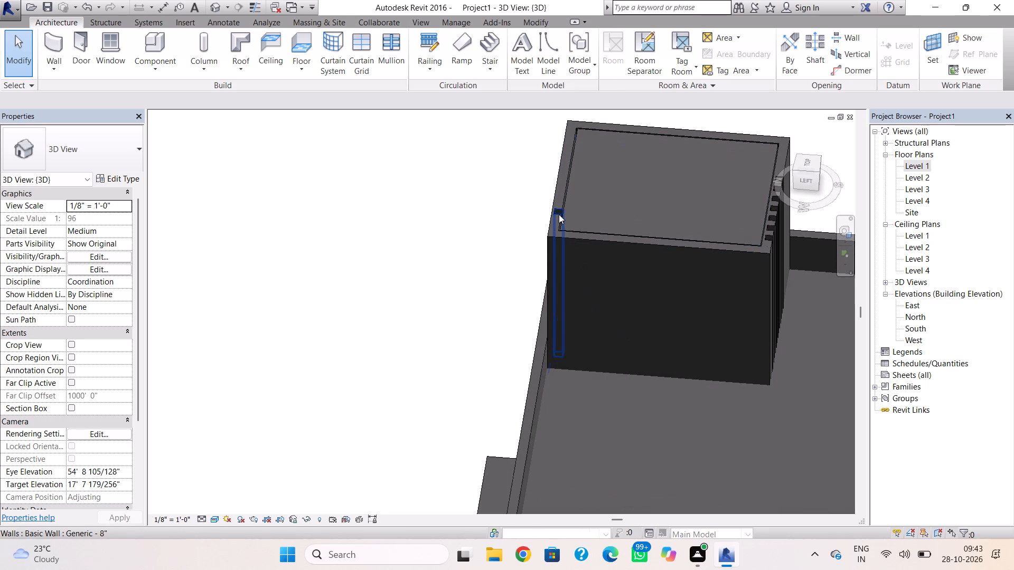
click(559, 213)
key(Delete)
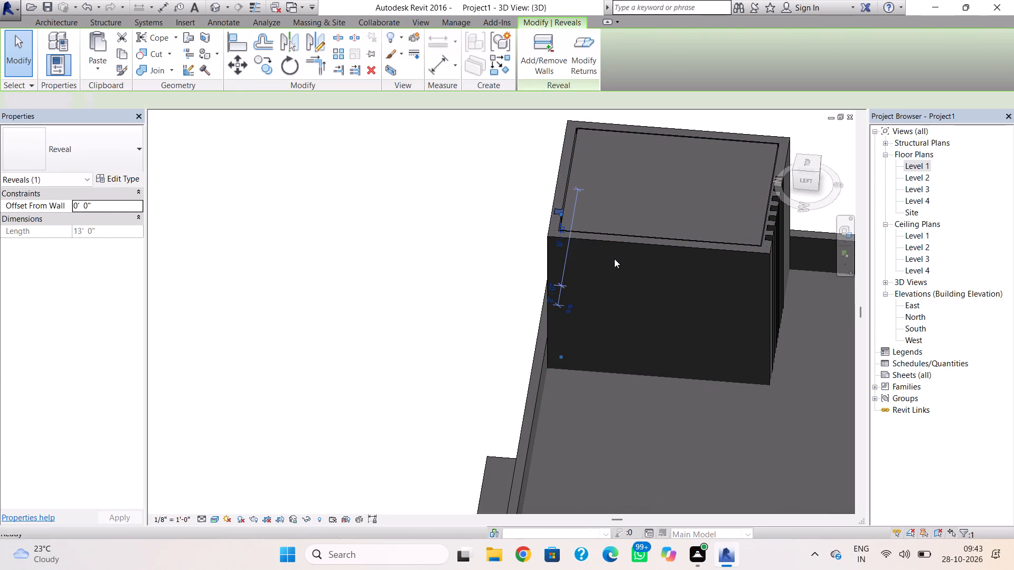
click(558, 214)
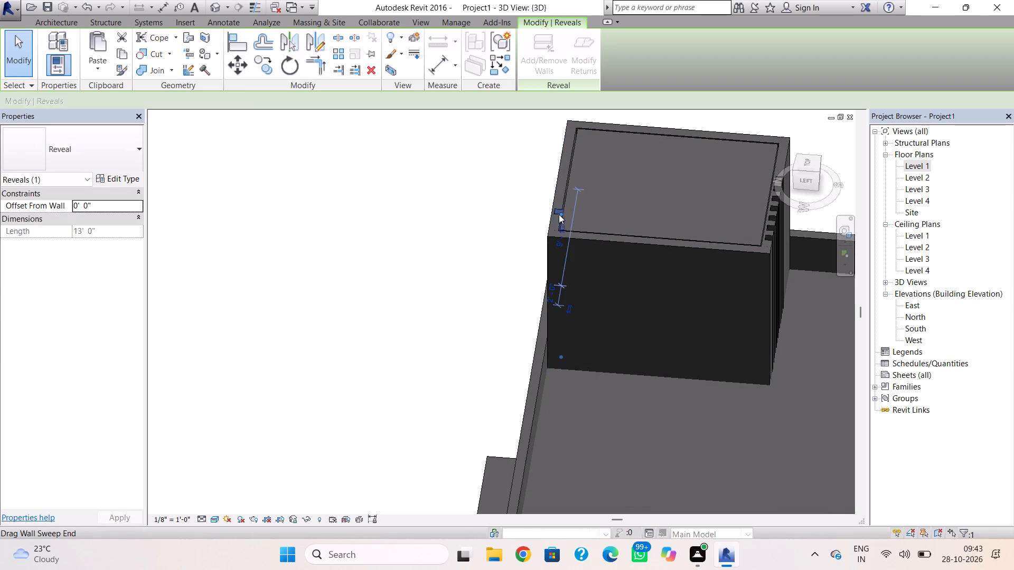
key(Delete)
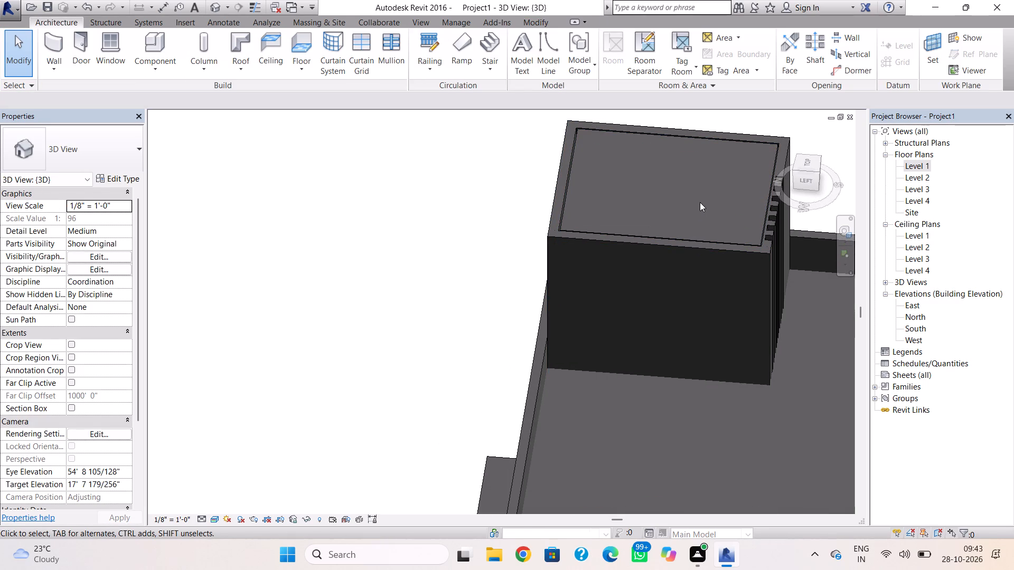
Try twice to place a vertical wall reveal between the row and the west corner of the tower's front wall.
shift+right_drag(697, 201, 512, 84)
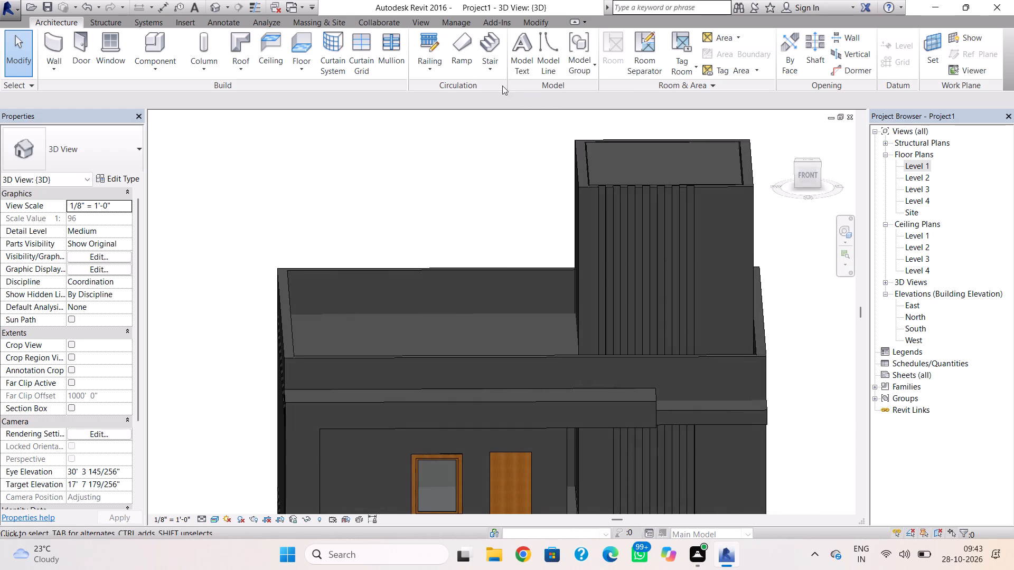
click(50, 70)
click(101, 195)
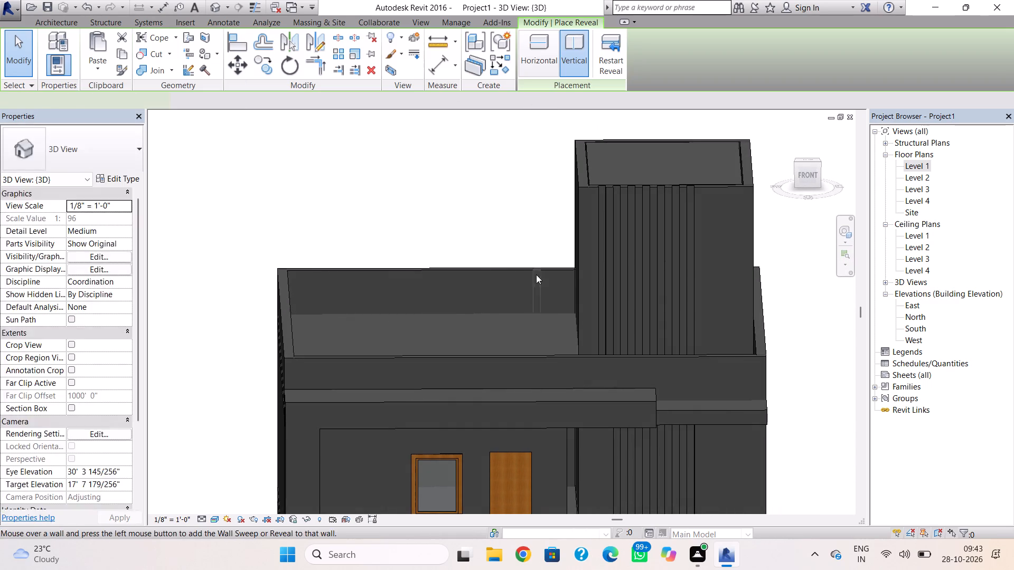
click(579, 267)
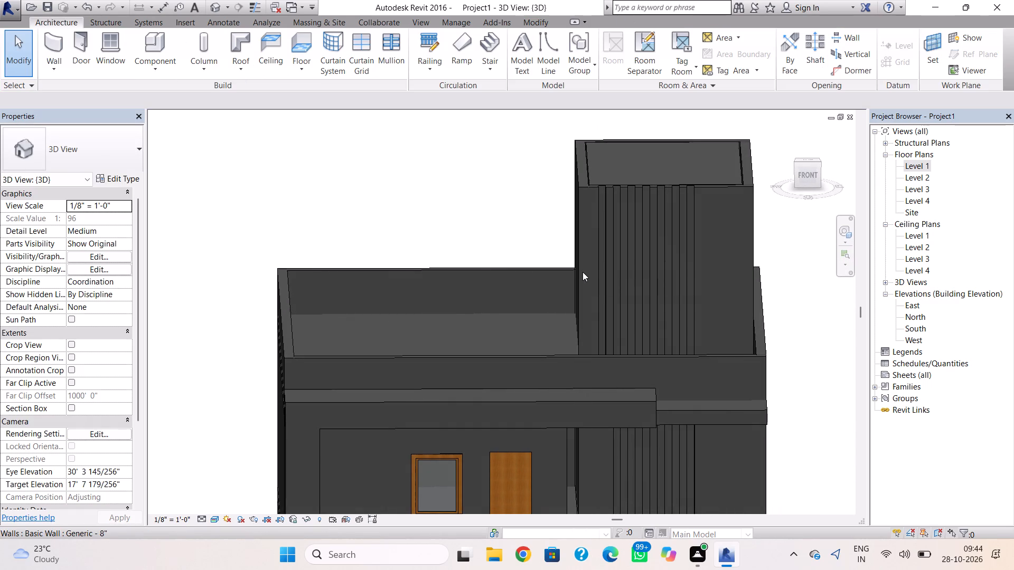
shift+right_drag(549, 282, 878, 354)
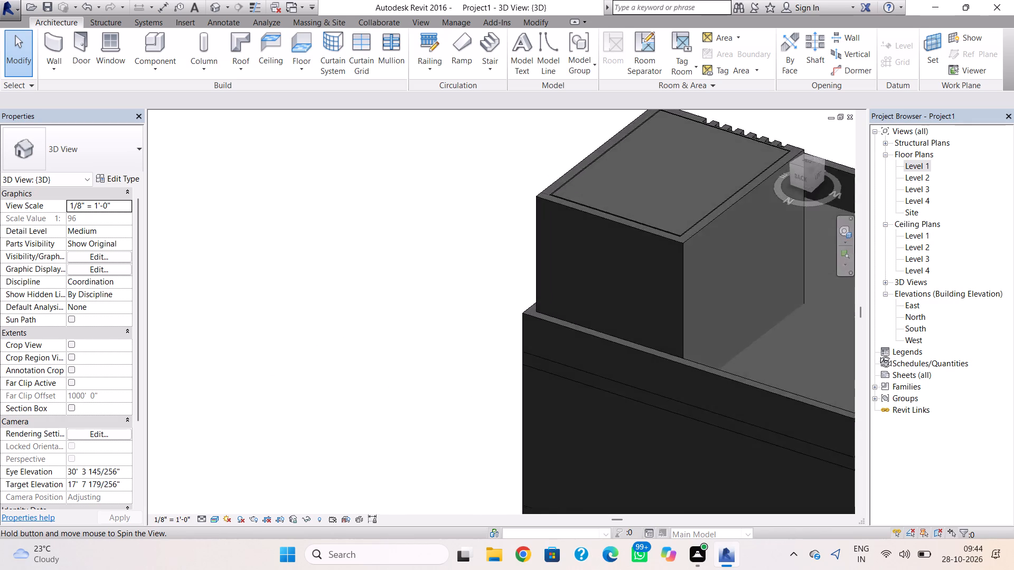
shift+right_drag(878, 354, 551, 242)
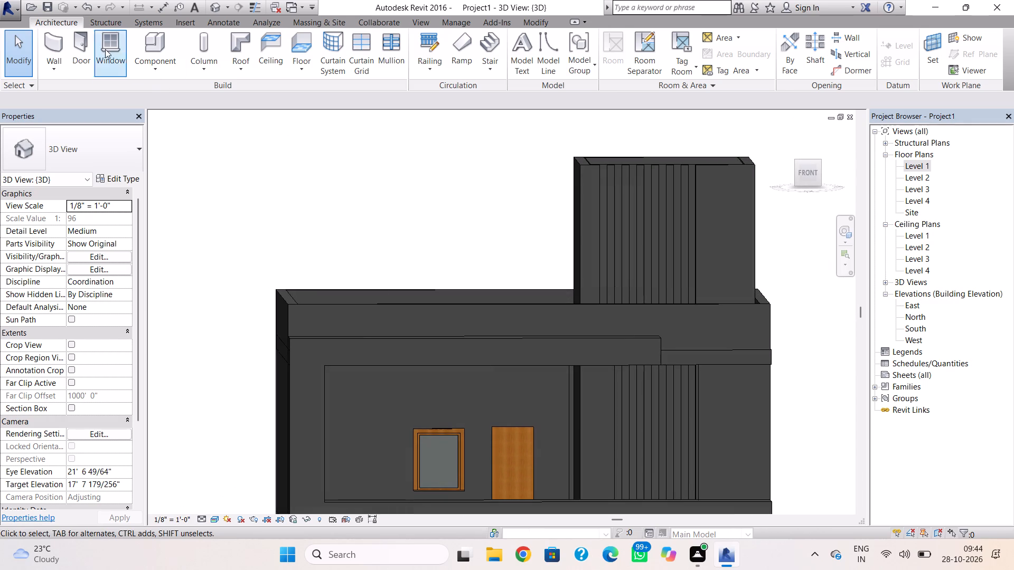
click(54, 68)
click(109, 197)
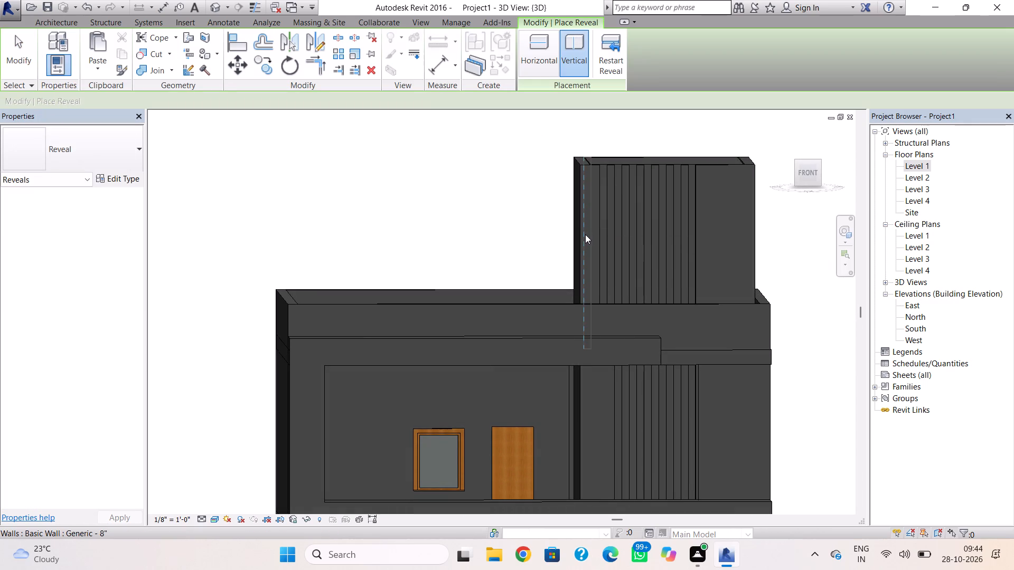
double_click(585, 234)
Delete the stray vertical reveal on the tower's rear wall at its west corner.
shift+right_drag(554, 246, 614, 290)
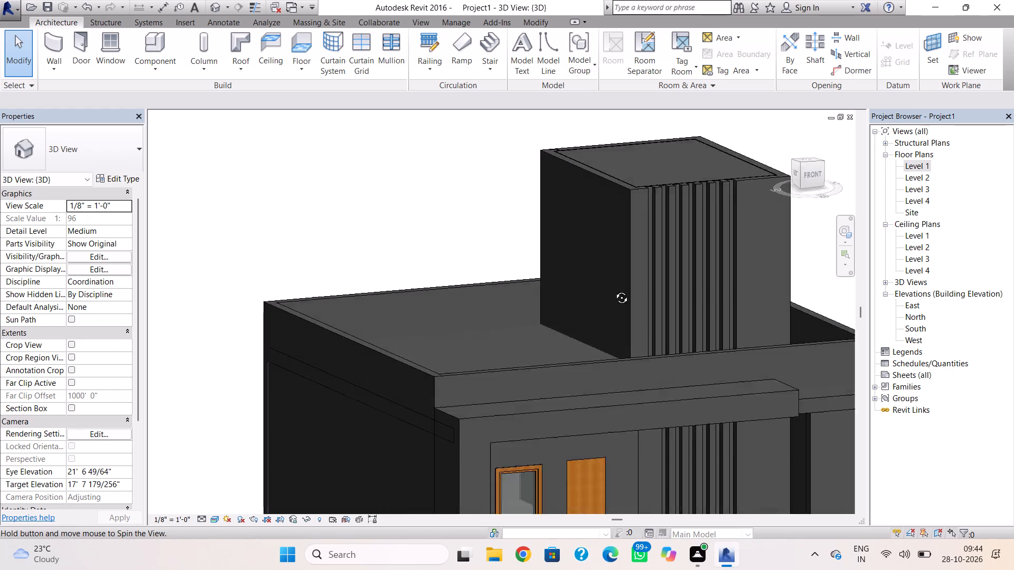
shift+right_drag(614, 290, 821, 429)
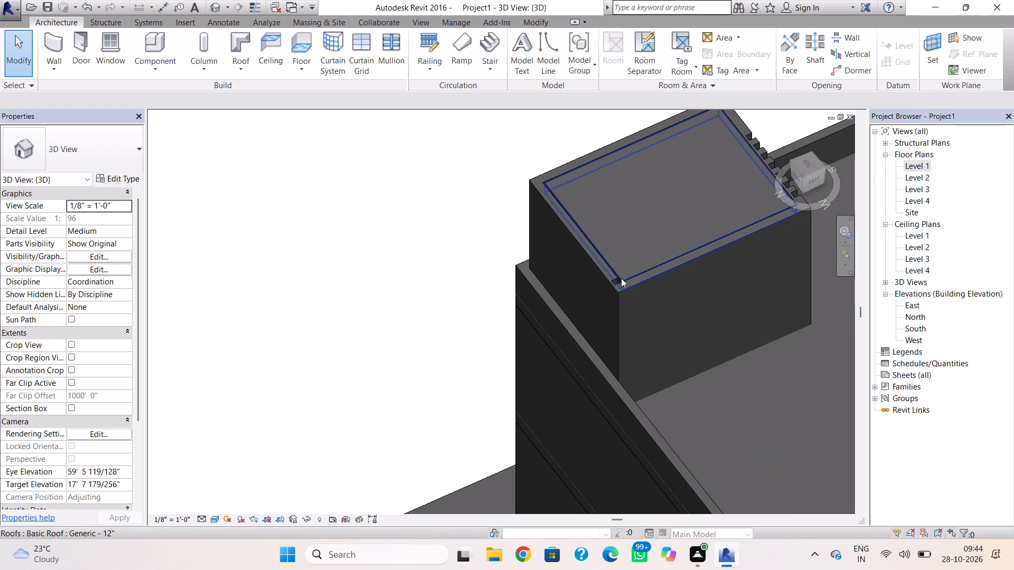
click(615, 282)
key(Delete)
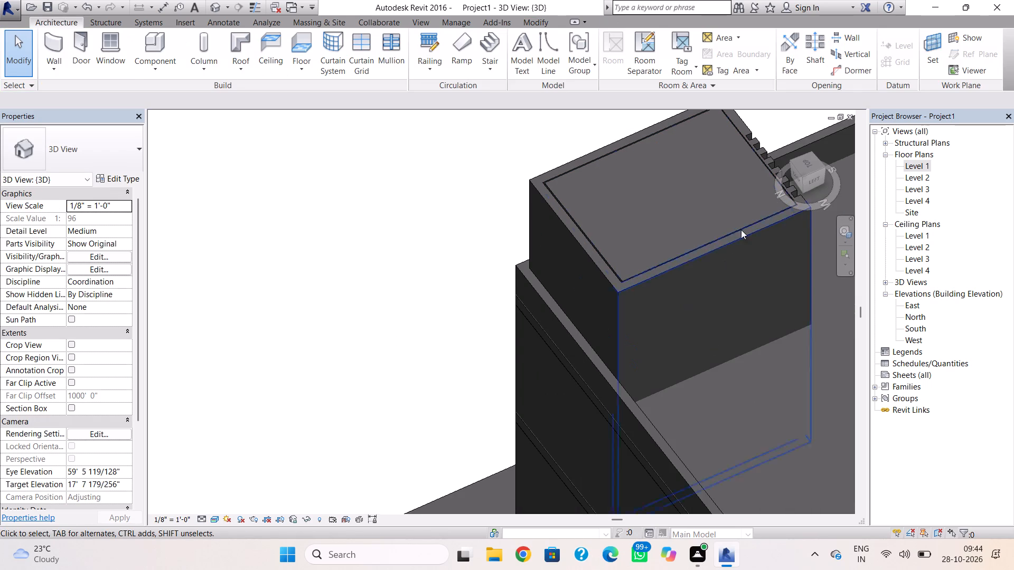
Delete the easternmost full-height vertical reveal of the row on the tower's front wall.
shift+right_drag(765, 194, 506, 17)
scroll(515, 47, down, 3)
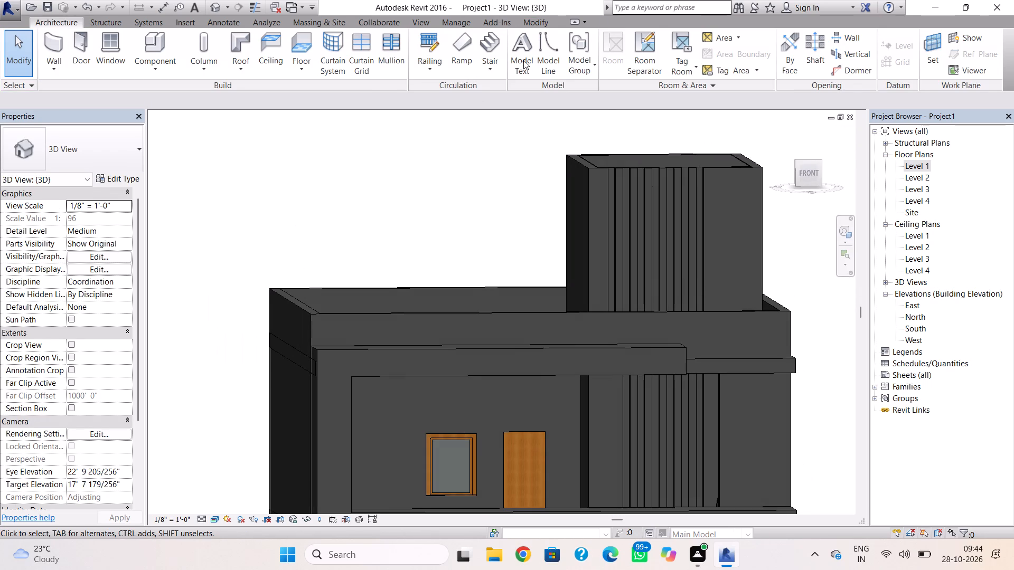
middle_drag(524, 55, 530, 14)
scroll(593, 259, down, 3)
middle_drag(591, 269, 591, 234)
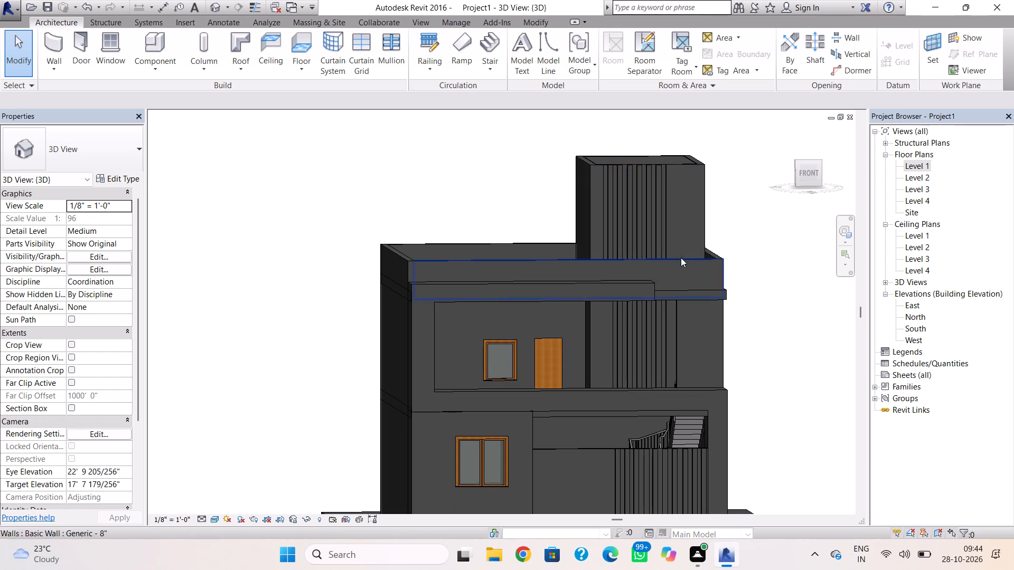
click(662, 242)
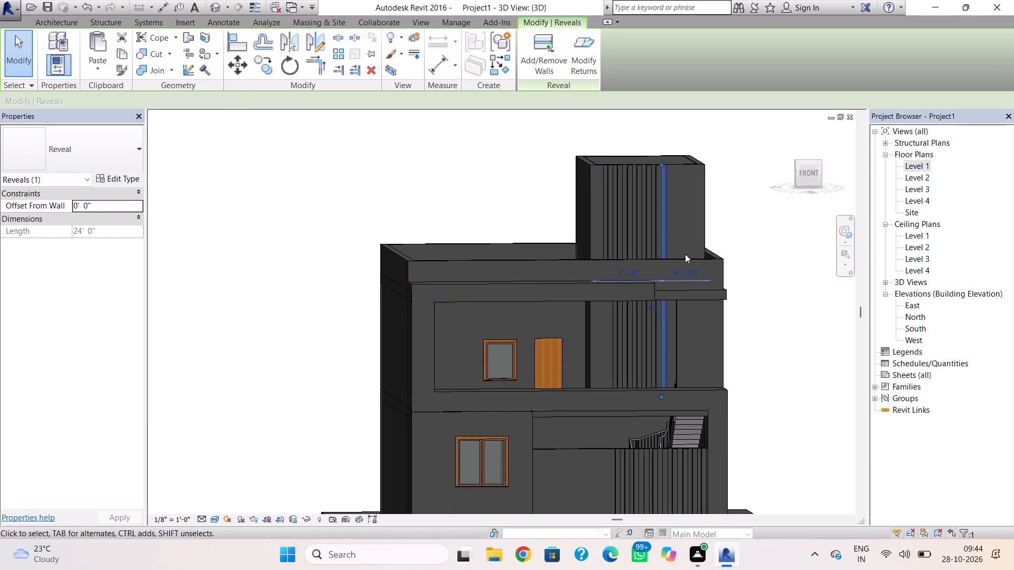
key(Delete)
Shorten the second reveal from the west on the tower's front wall, raising its lower end to match the short first reveal.
scroll(656, 328, down, 1)
middle_drag(656, 328, 612, 282)
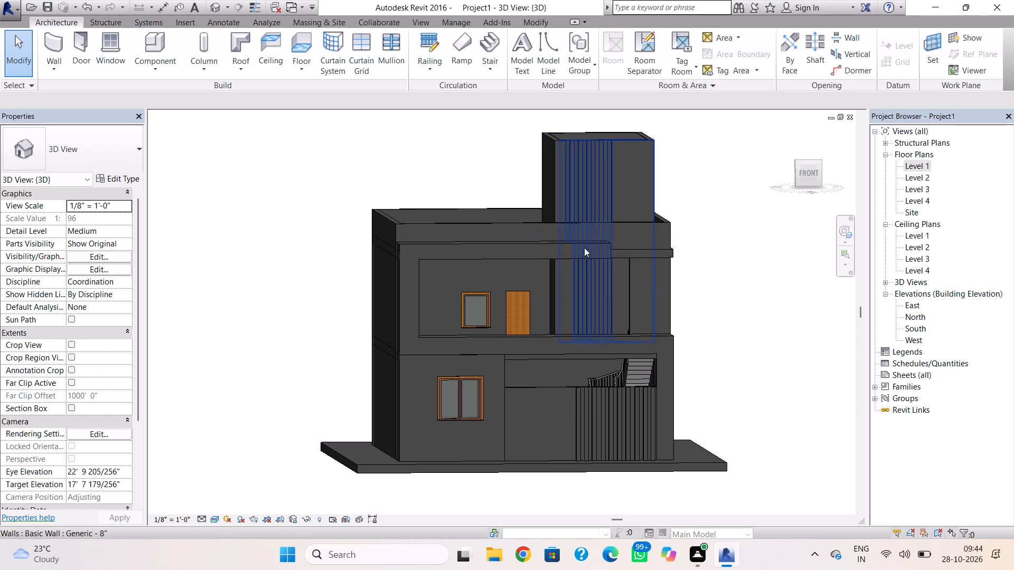
scroll(582, 314, up, 4)
middle_drag(581, 322, 569, 291)
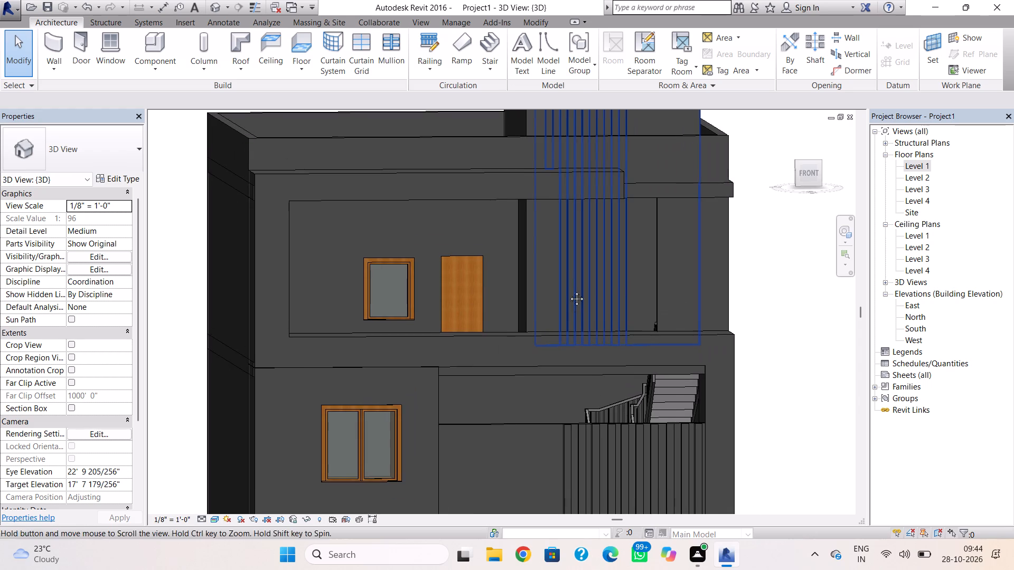
middle_drag(569, 291, 568, 289)
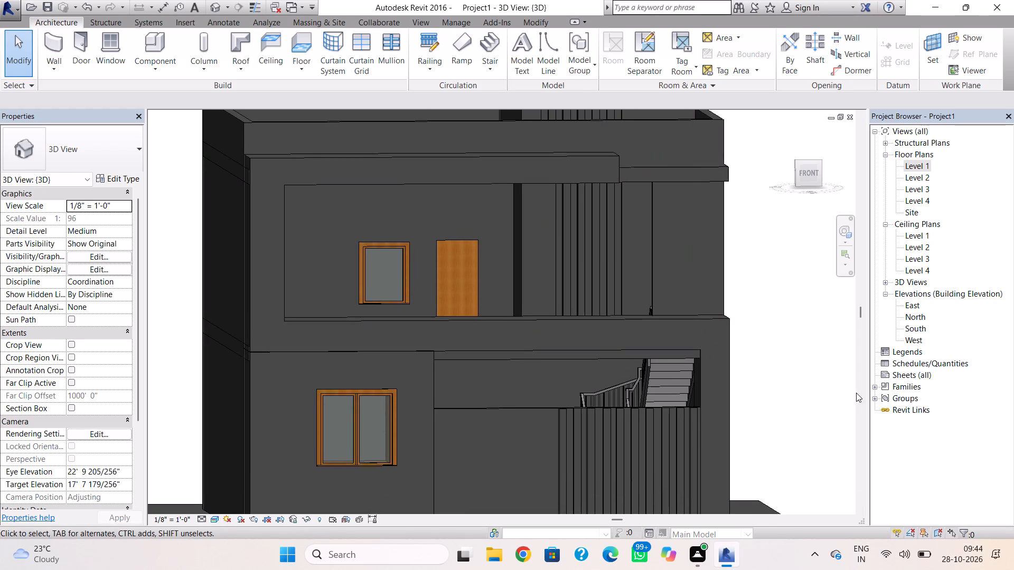
shift+right_drag(568, 265, 589, 331)
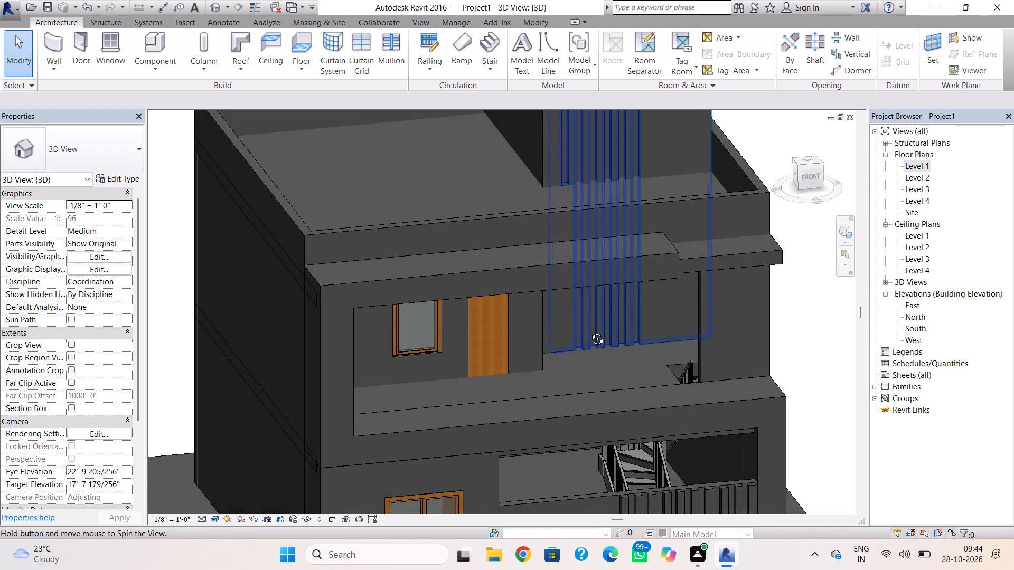
shift+right_drag(589, 331, 590, 332)
click(575, 343)
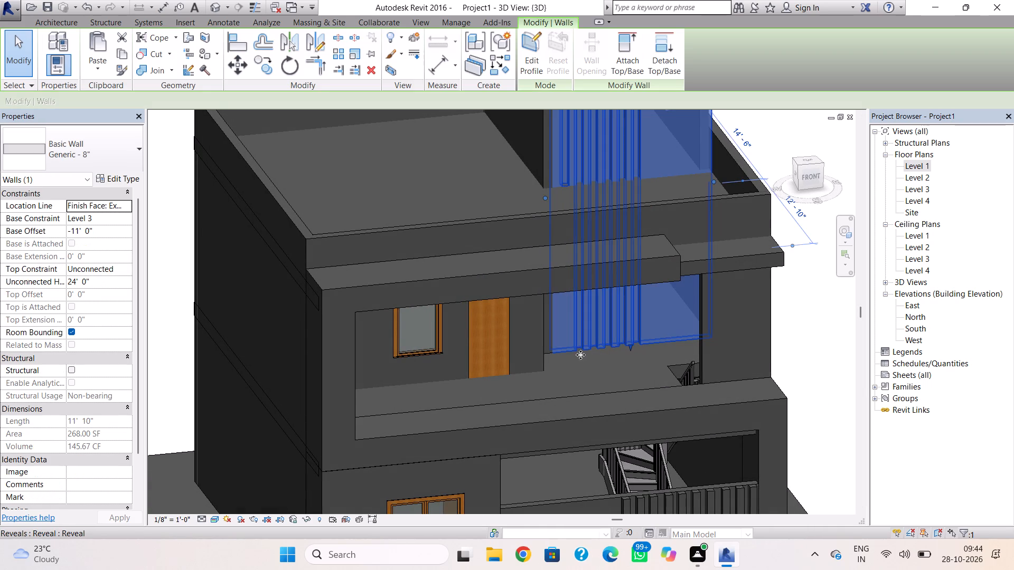
key(Escape)
click(580, 341)
drag(575, 350, 577, 295)
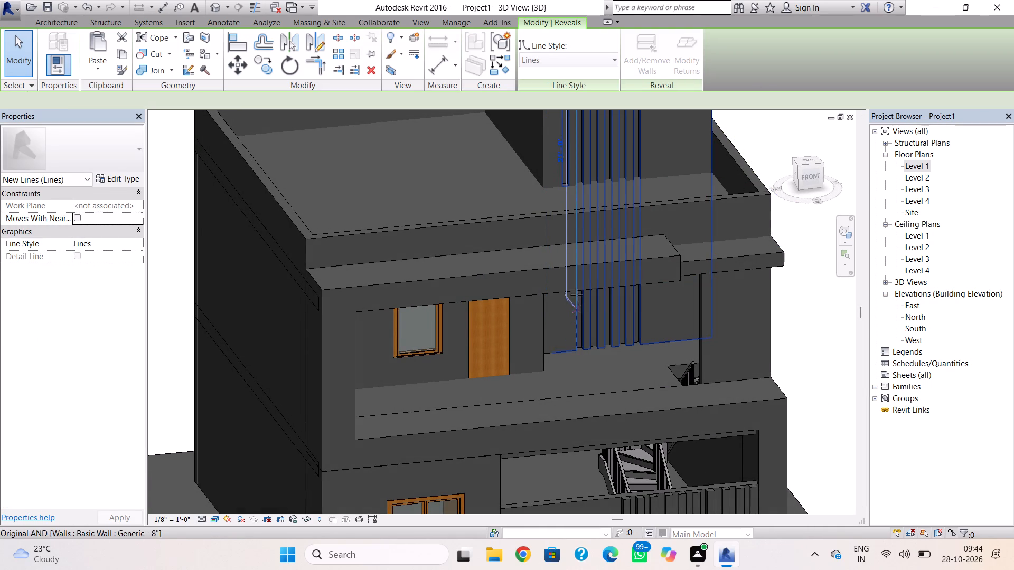
drag(577, 295, 566, 183)
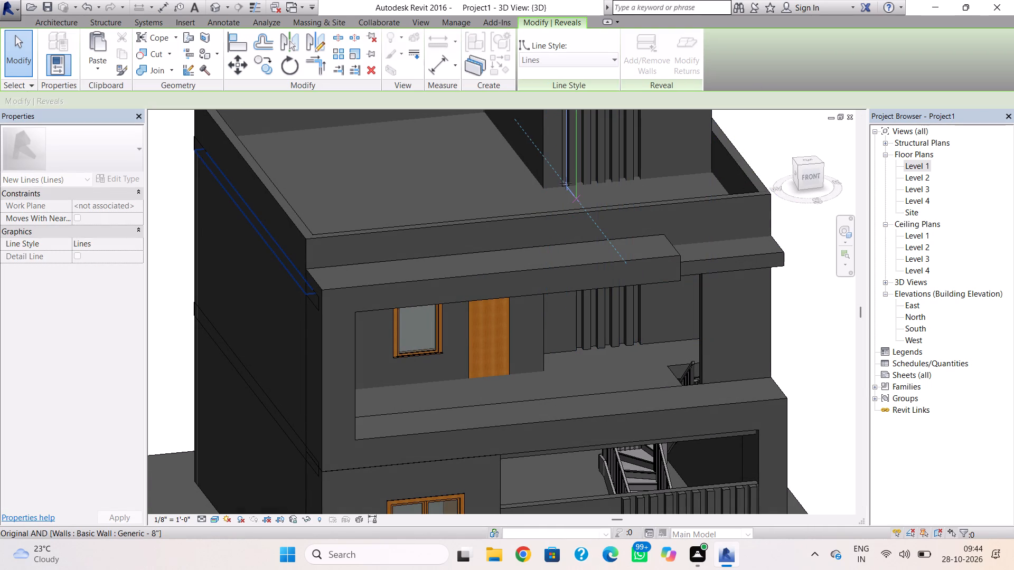
drag(566, 183, 566, 185)
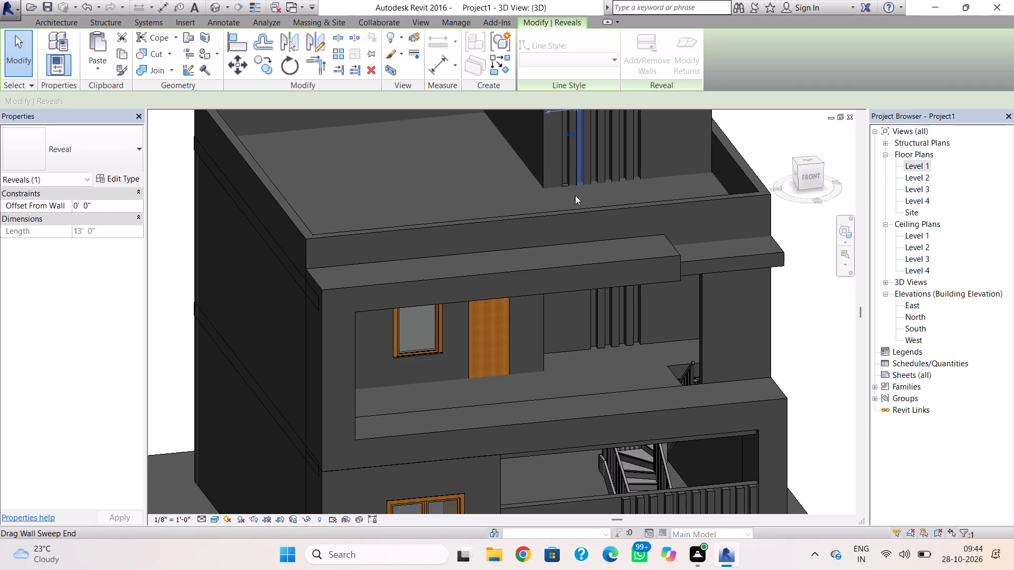
drag(574, 196, 579, 185)
click(534, 192)
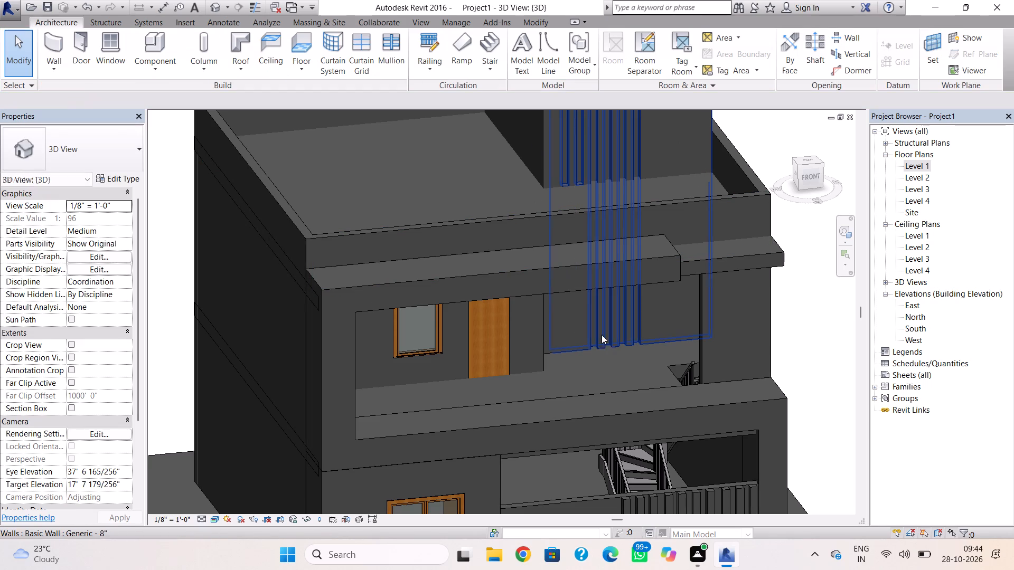
Shorten the third reveal from the west to 12' by raising its lower end to the main roof level.
click(596, 346)
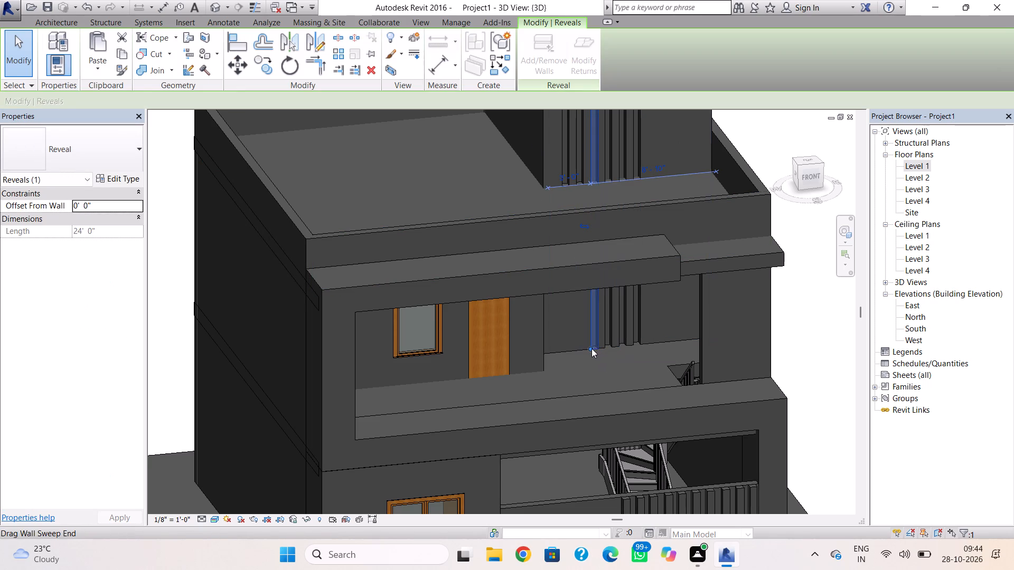
drag(591, 348, 598, 193)
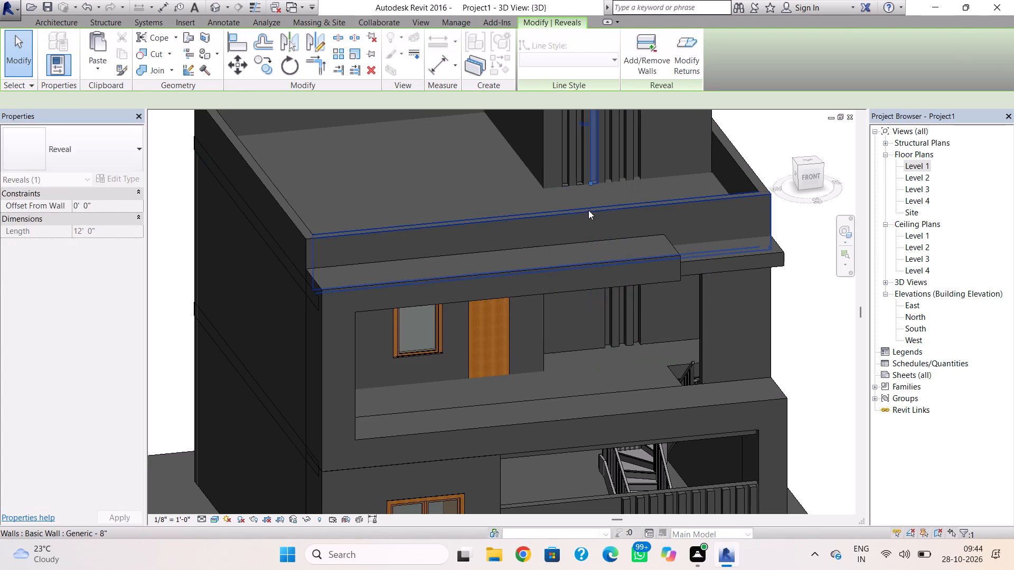
key(Escape)
Place two more full-height vertical wall reveals at the east end of the row on the tower's front wall.
shift+right_drag(604, 371, 542, 281)
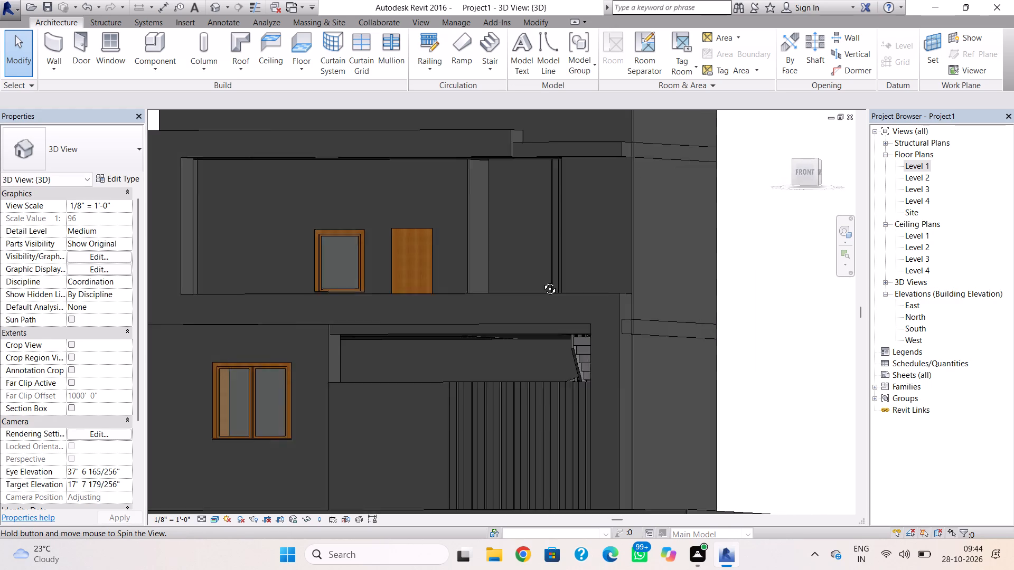
shift+right_drag(542, 281, 584, 287)
scroll(583, 287, down, 3)
middle_drag(584, 310, 584, 331)
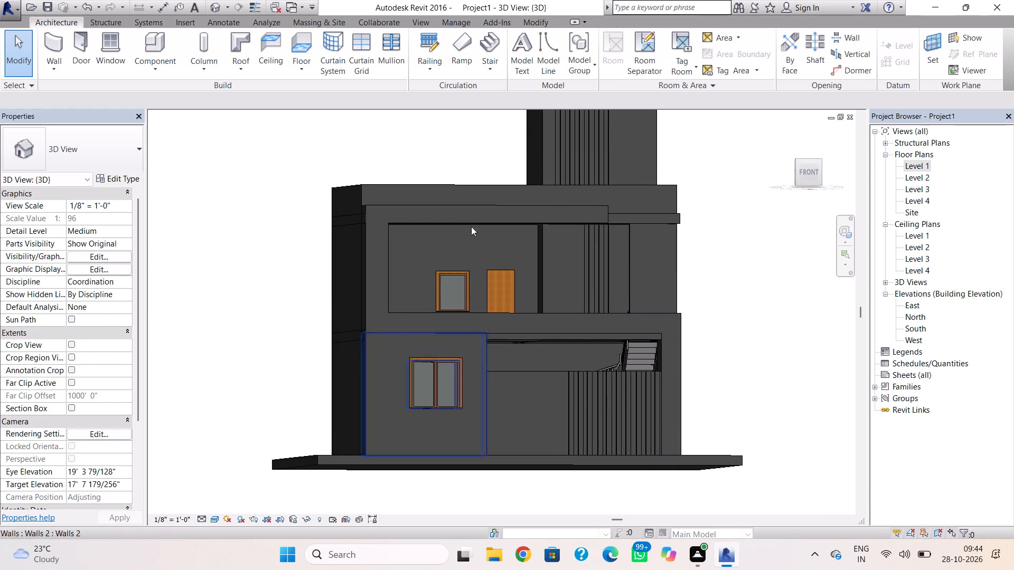
click(43, 61)
click(70, 200)
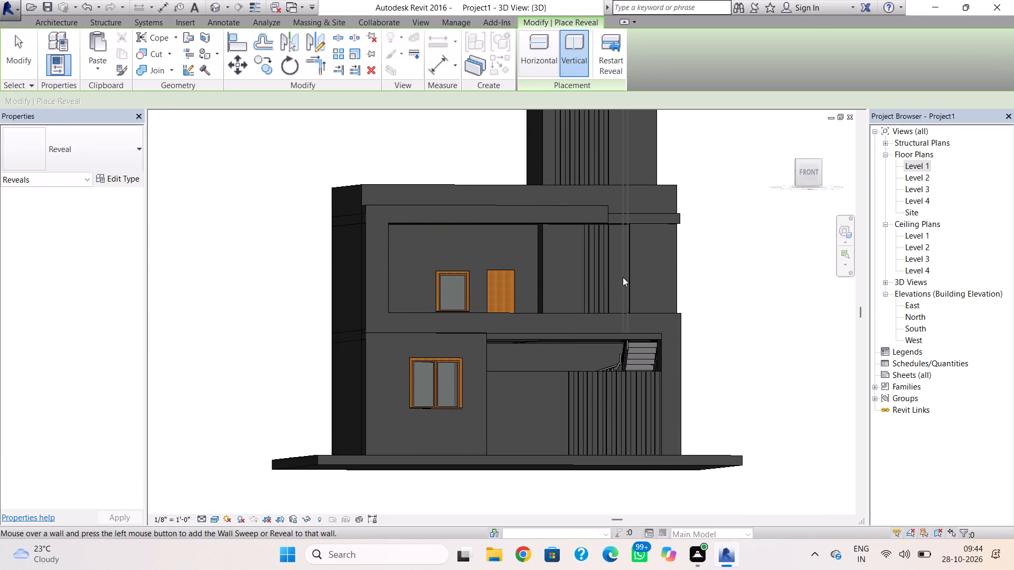
scroll(616, 281, up, 3)
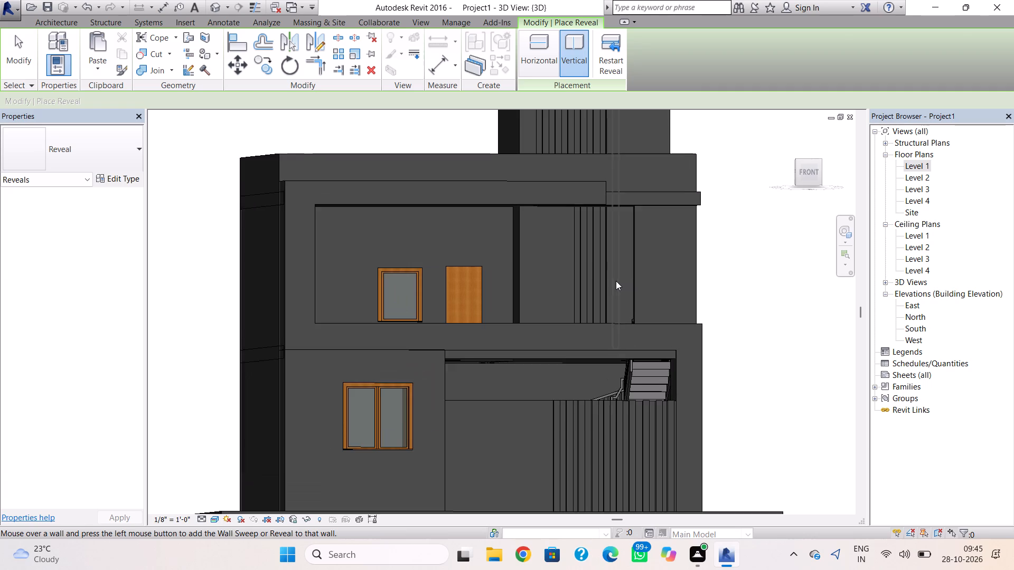
double_click(616, 281)
click(62, 69)
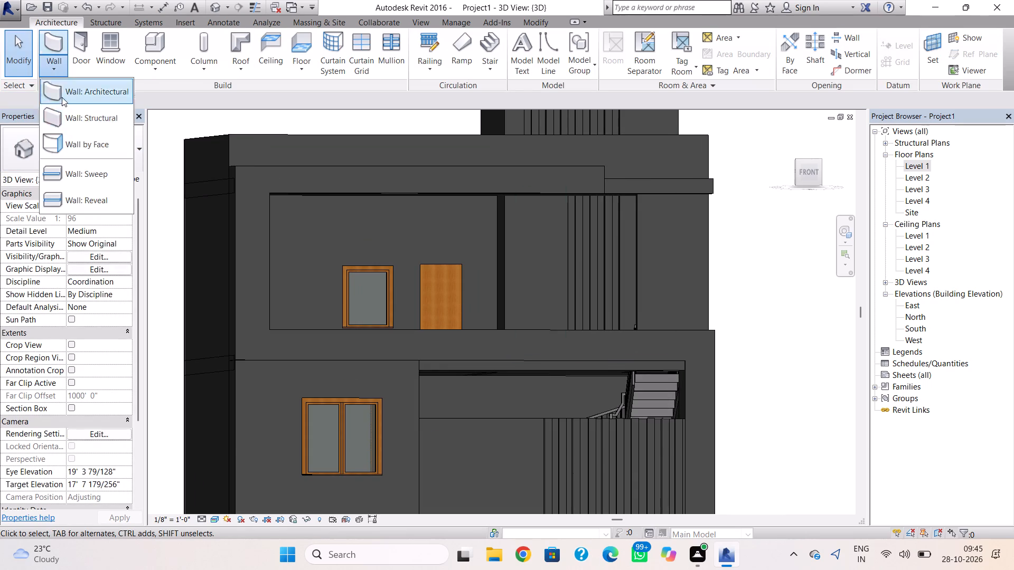
click(89, 212)
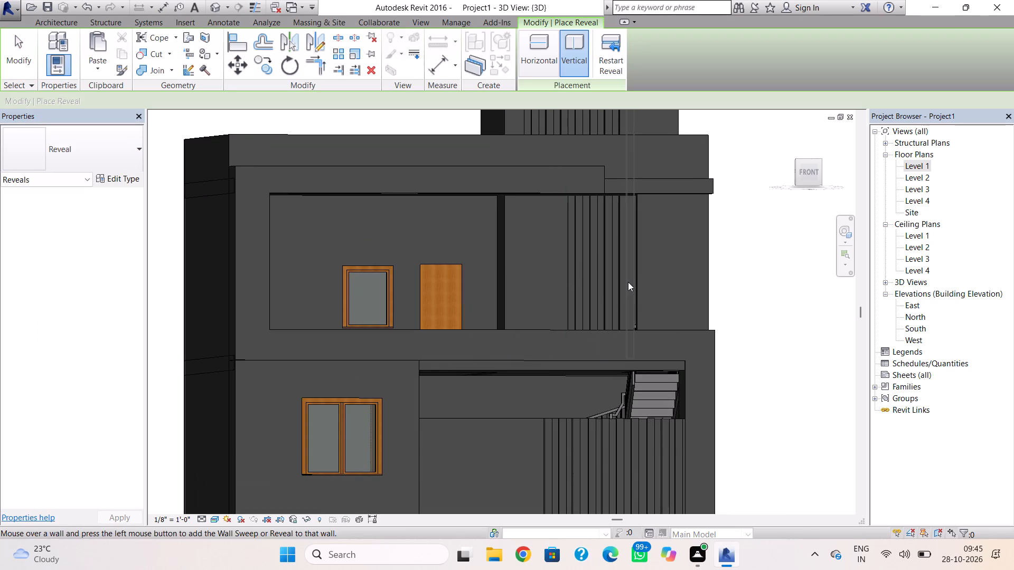
shift+right_drag(627, 278, 665, 305)
double_click(658, 299)
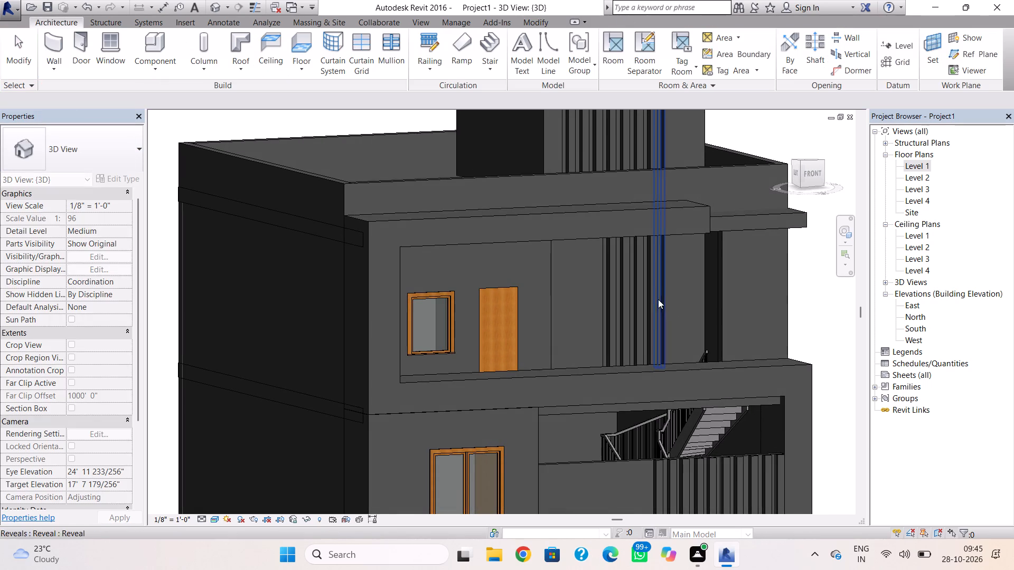
Place one more full-height vertical wall reveal east of the row, near the tower front wall's east end.
click(60, 71)
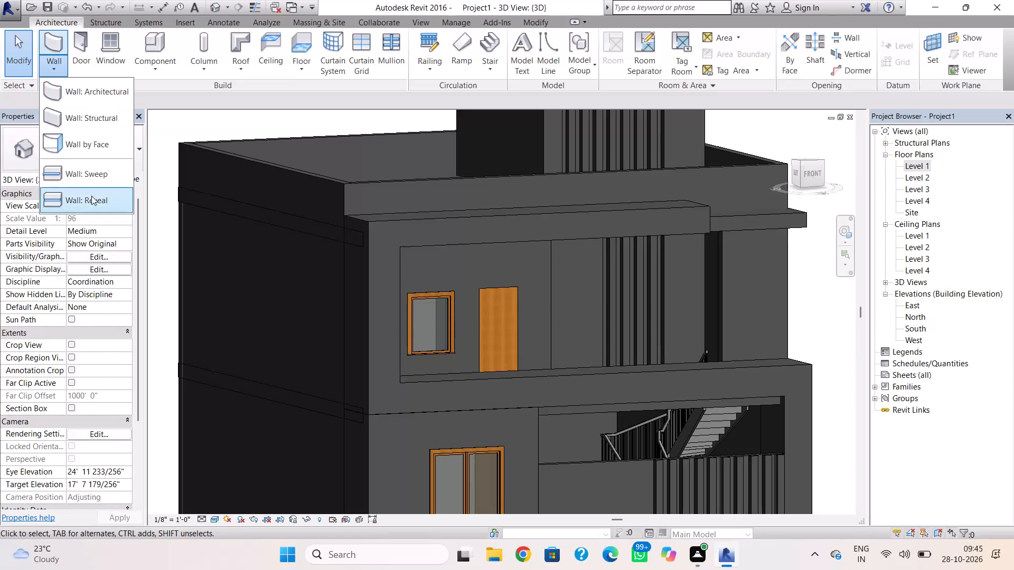
click(91, 198)
click(674, 288)
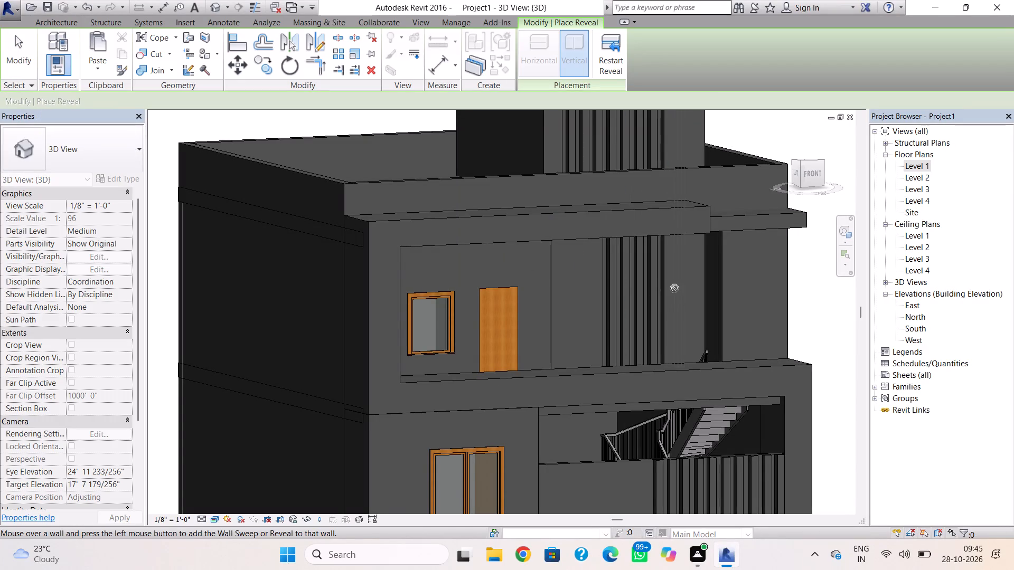
click(673, 294)
key(Escape)
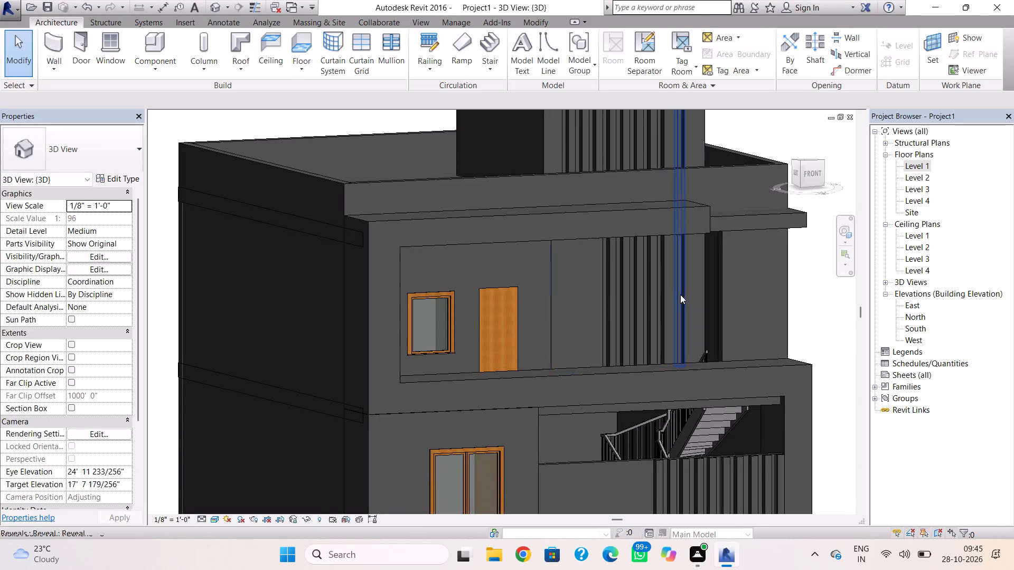
key(Escape)
Nudge the newest easternmost reveal west toward the row, to 9'-0" from the wall's west end and 2'-10" from its east end.
click(679, 295)
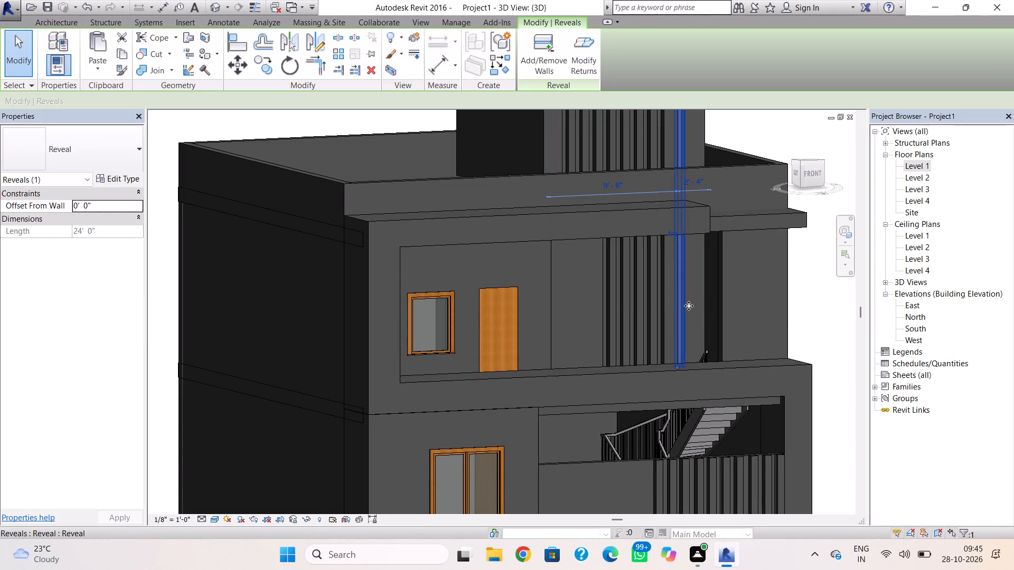
key(Left)
key(Left)
key(Left)
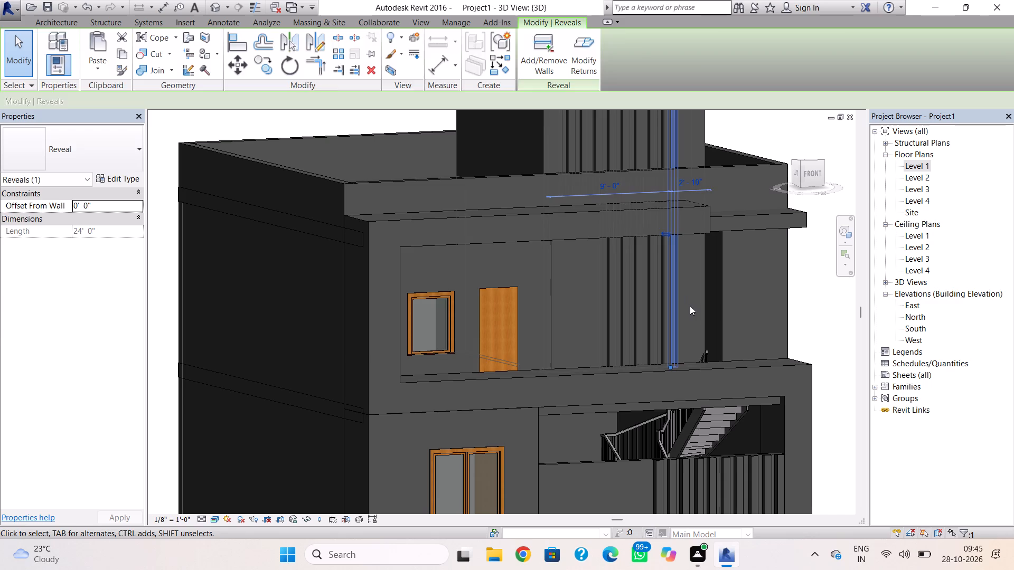
Place one more full-height vertical wall reveal east of the row on the tower's front wall.
click(690, 306)
click(51, 73)
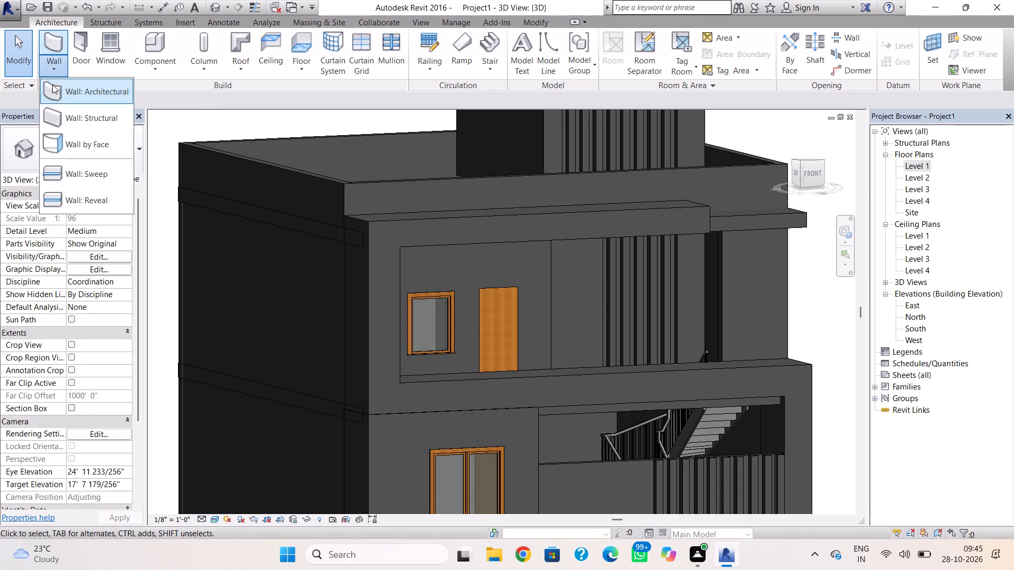
click(71, 193)
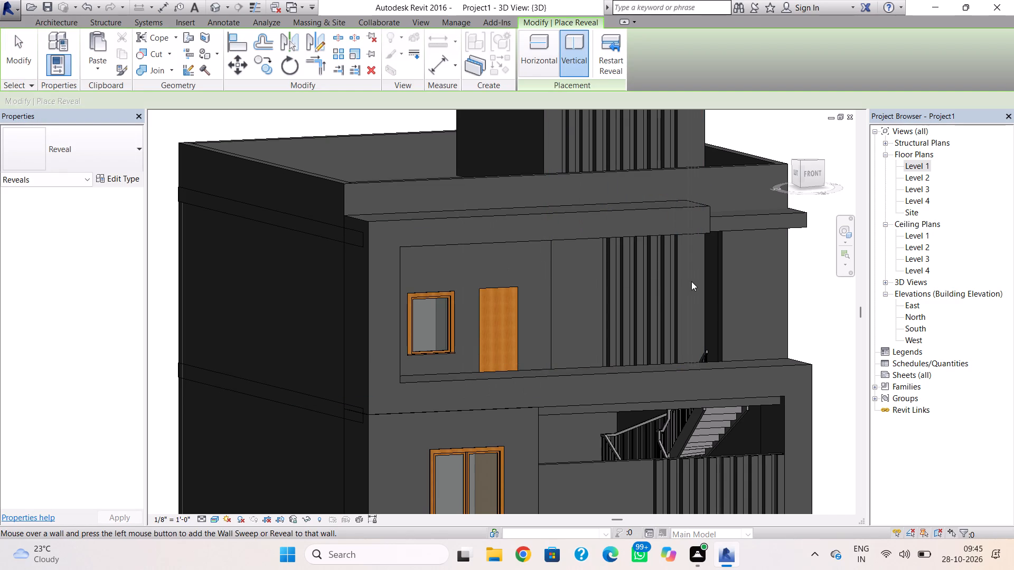
scroll(686, 289, up, 5)
double_click(686, 289)
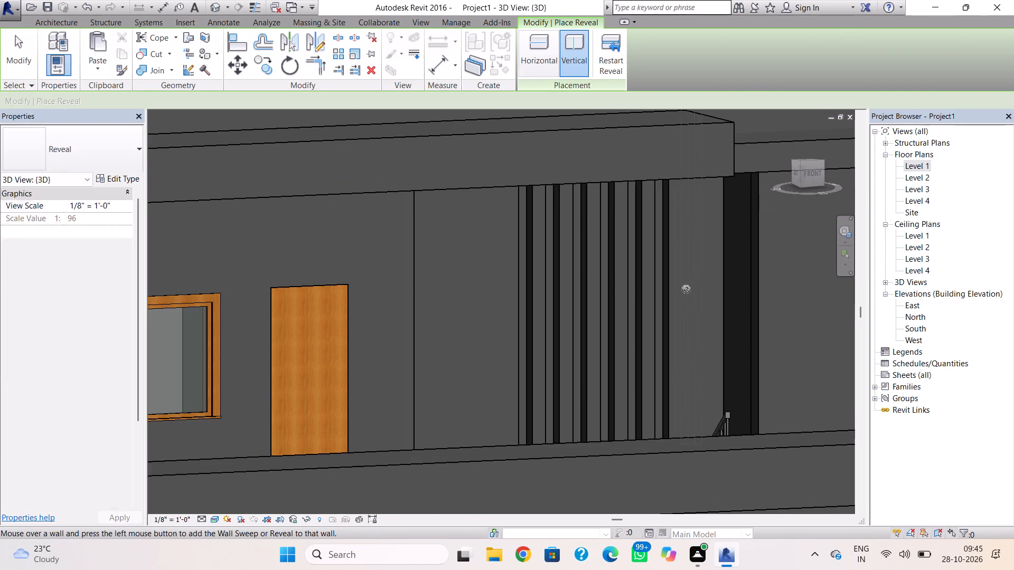
key(Escape)
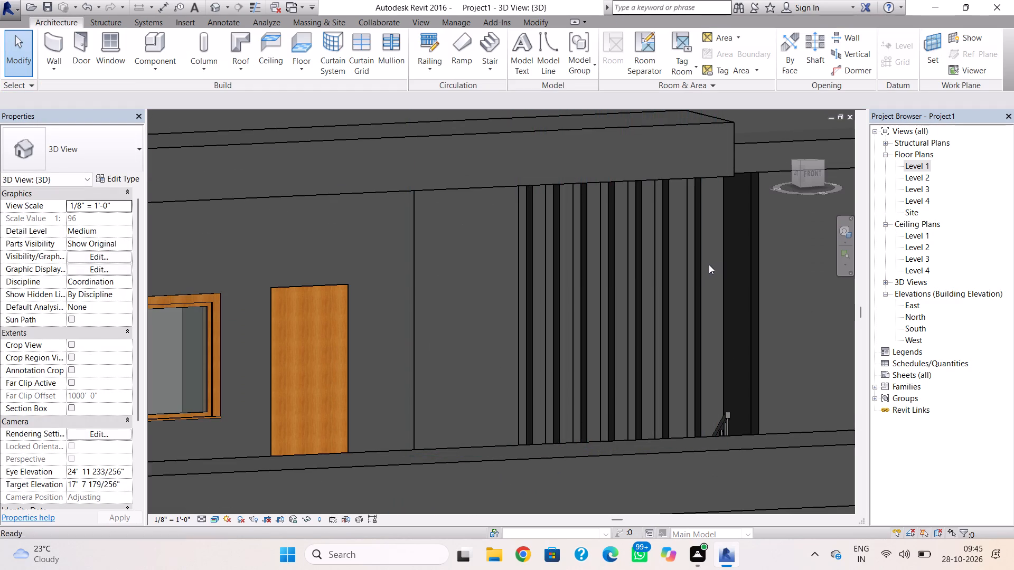
Nudge the newest easternmost reveal west so it follows the even spacing of the row.
click(690, 268)
key(Left)
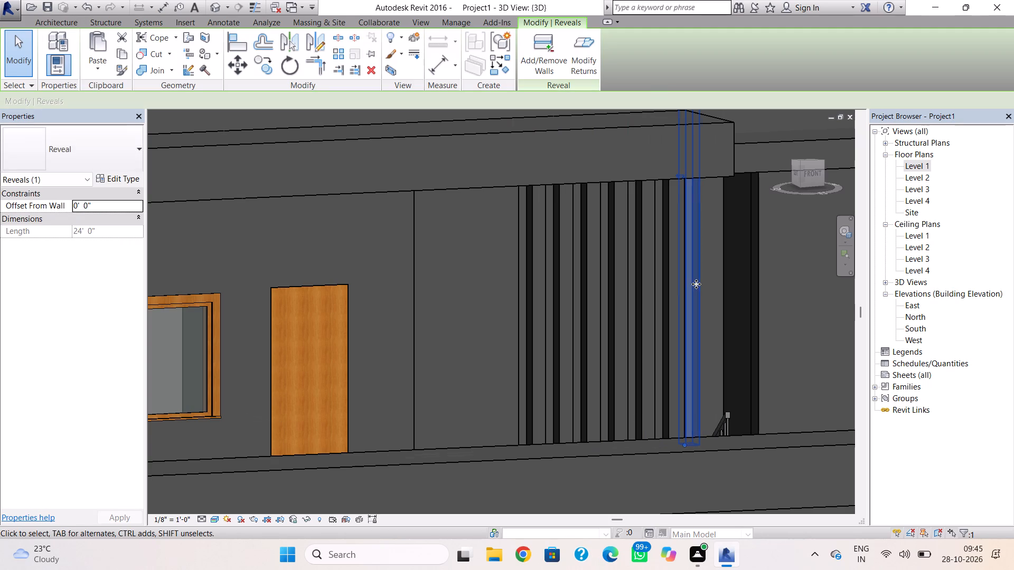
key(Left)
key(Left)
click(706, 272)
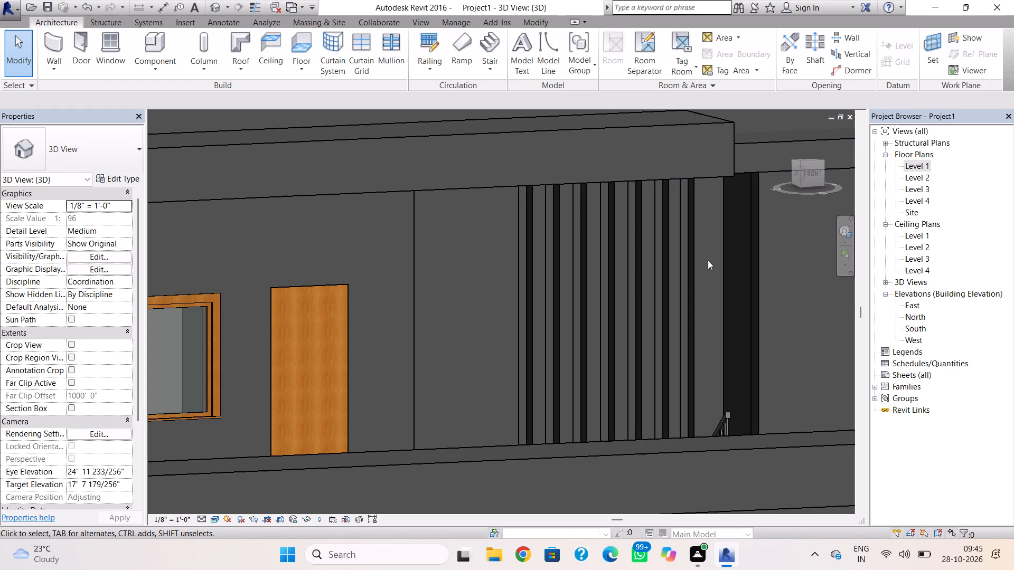
Shorten the easternmost reveal by lowering its upper end from the tower top to below the main roof.
scroll(708, 260, down, 3)
shift+right_drag(712, 265, 679, 290)
scroll(676, 278, down, 7)
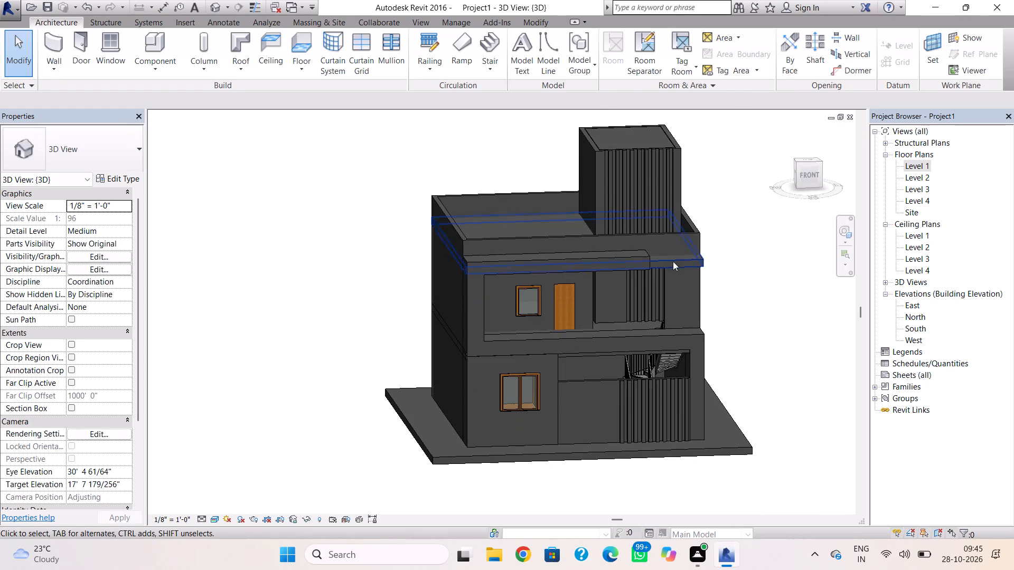
scroll(671, 187, up, 5)
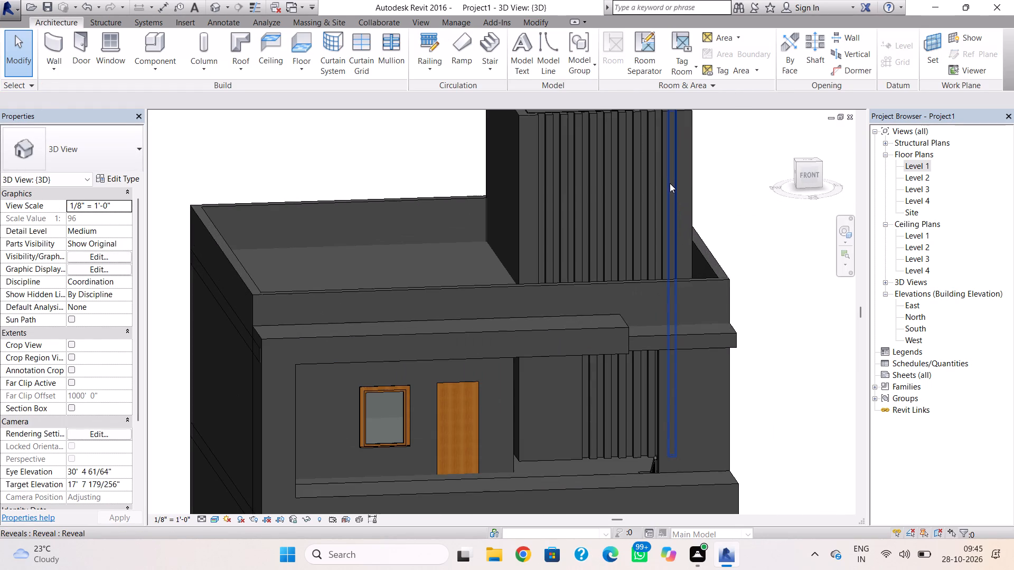
click(671, 178)
middle_drag(672, 187, 672, 194)
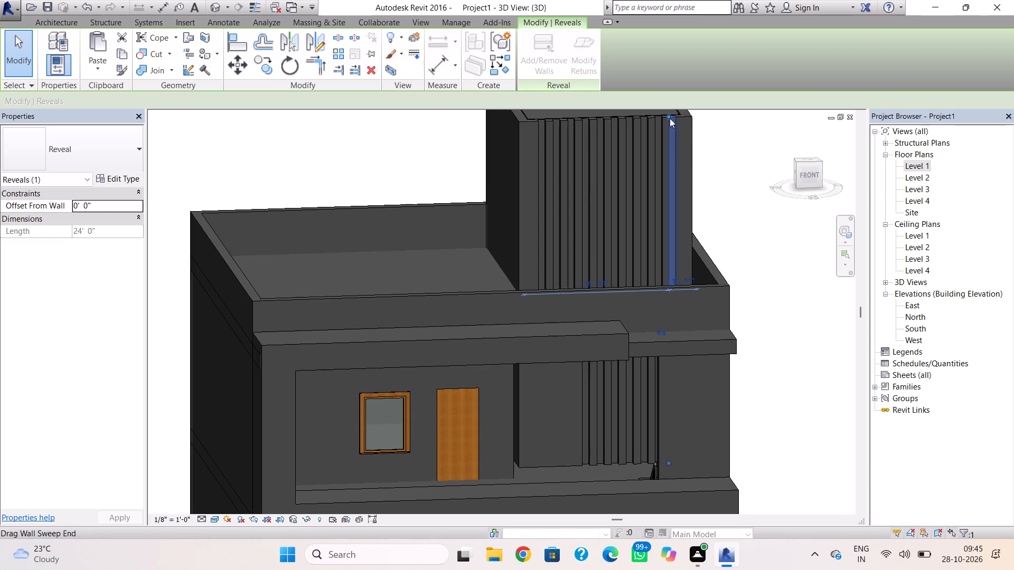
drag(670, 118, 686, 347)
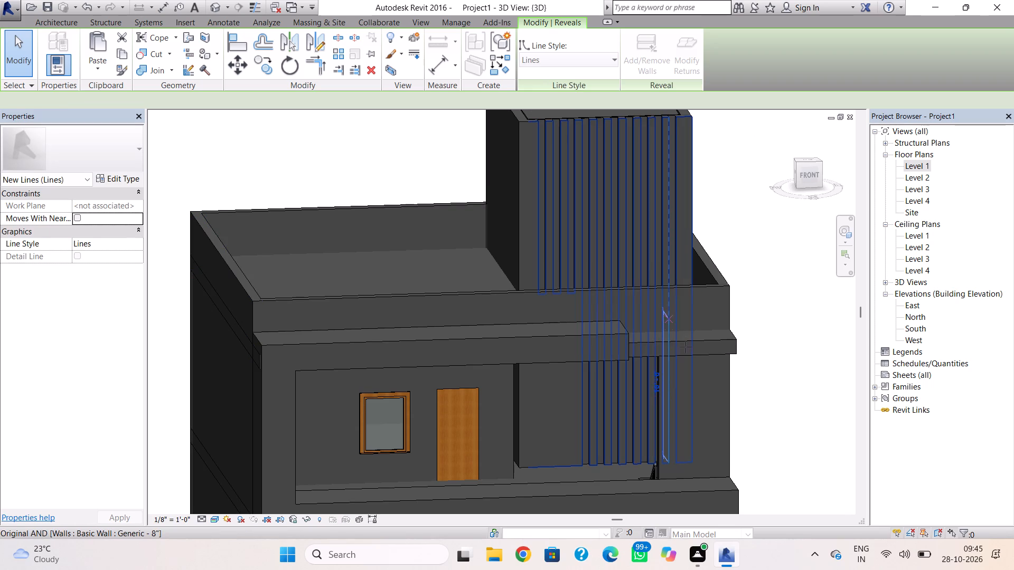
drag(686, 347, 685, 349)
click(716, 231)
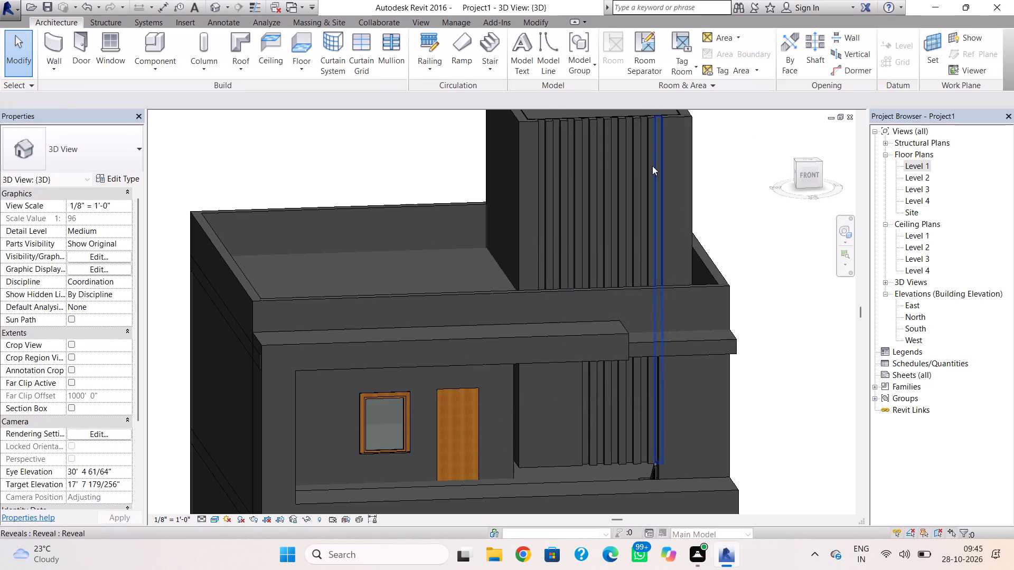
Shorten the second and third reveals from the east by lowering their upper ends from the tower top to below the main roof.
click(656, 136)
drag(655, 116, 656, 120)
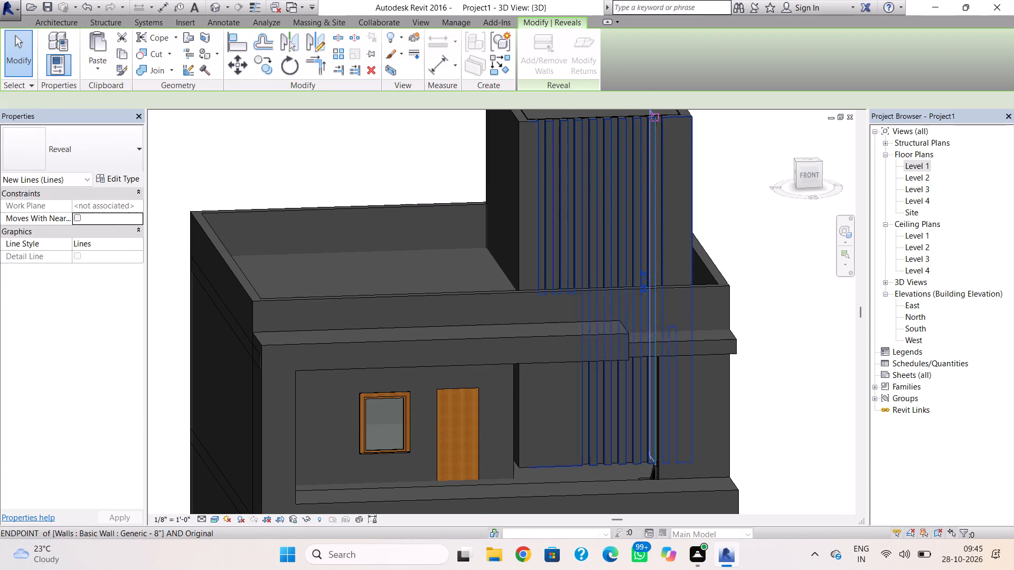
drag(656, 120, 659, 330)
click(756, 238)
click(648, 127)
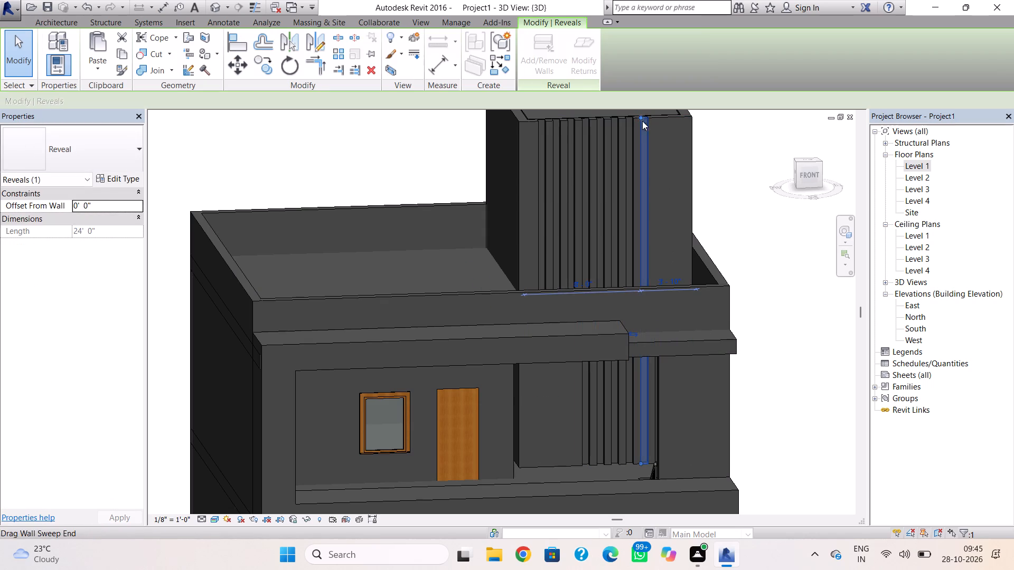
drag(637, 115, 648, 321)
click(771, 251)
Raise the upper ends of the two easternmost reveals to the underside of the main roof, making the second from the east 11' long.
shift+right_drag(676, 279, 697, 230)
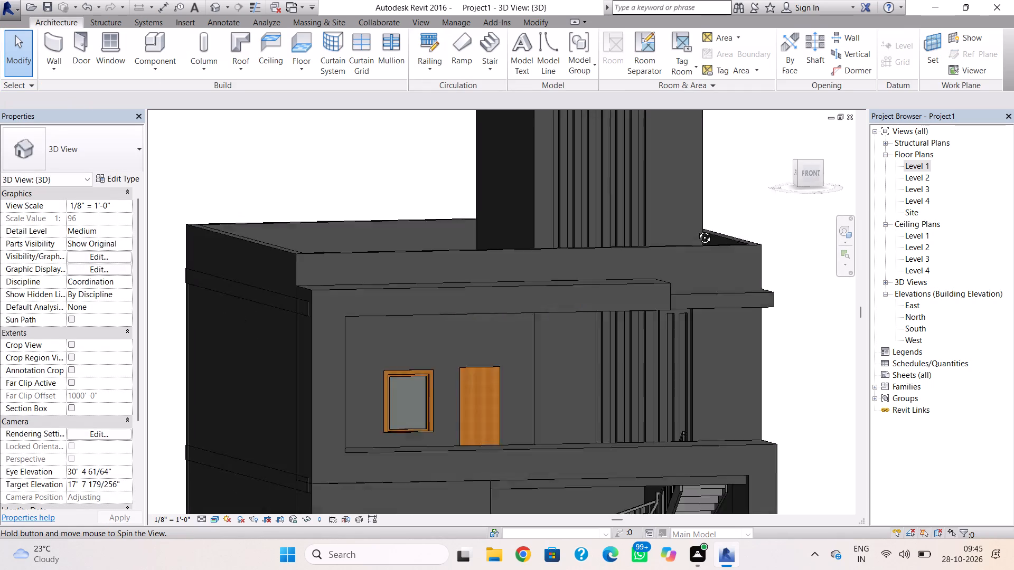
shift+right_drag(697, 230, 707, 205)
click(680, 301)
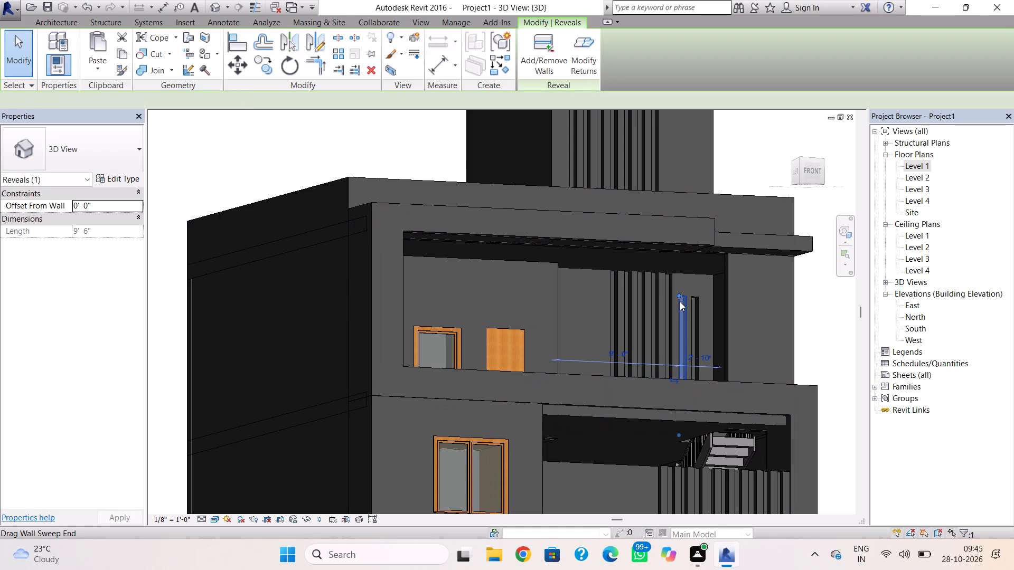
drag(680, 295, 686, 275)
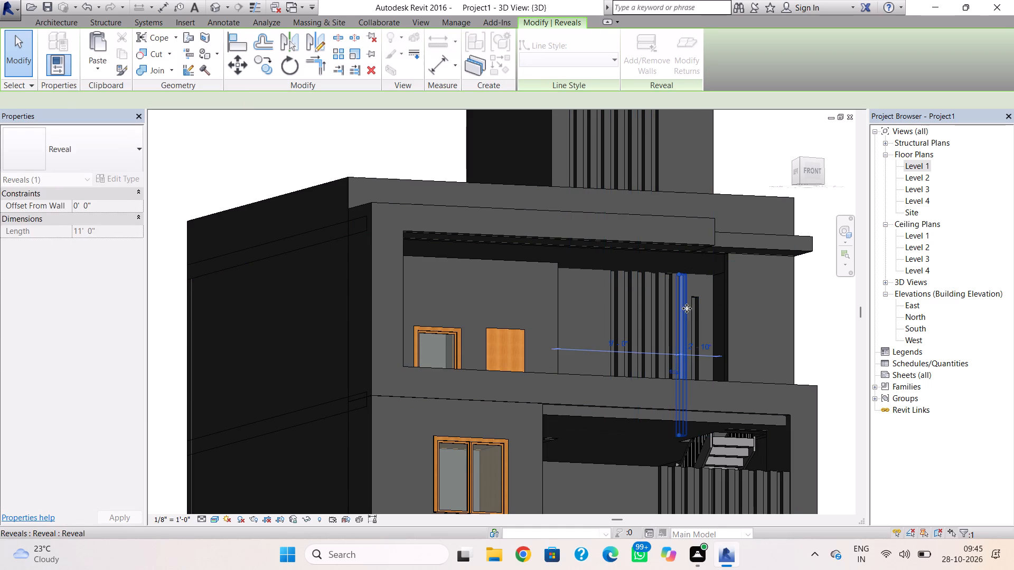
click(701, 303)
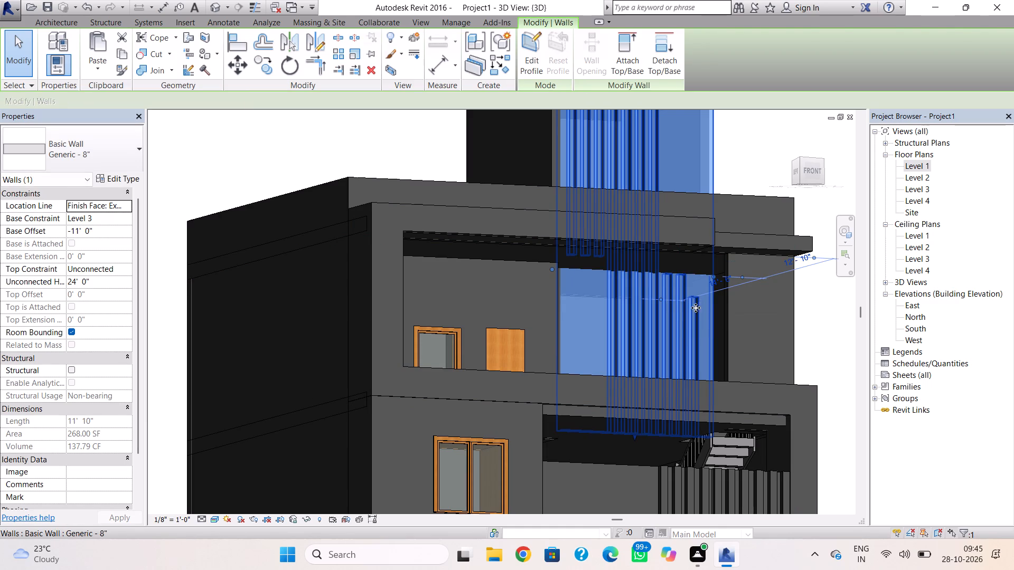
key(Escape)
click(699, 304)
drag(693, 297, 694, 284)
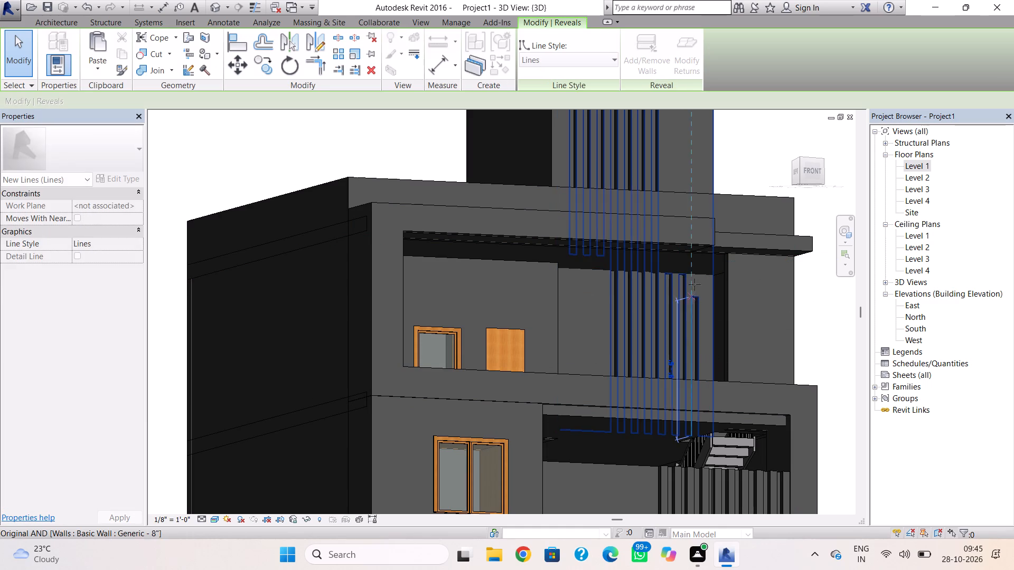
drag(694, 284, 695, 277)
click(782, 305)
Shorten the fourth reveal from the east by lowering its upper end from the tower top to the underside of the main roof.
scroll(708, 254, down, 3)
middle_drag(701, 259, 682, 294)
scroll(681, 292, up, 1)
shift+right_drag(679, 291, 654, 319)
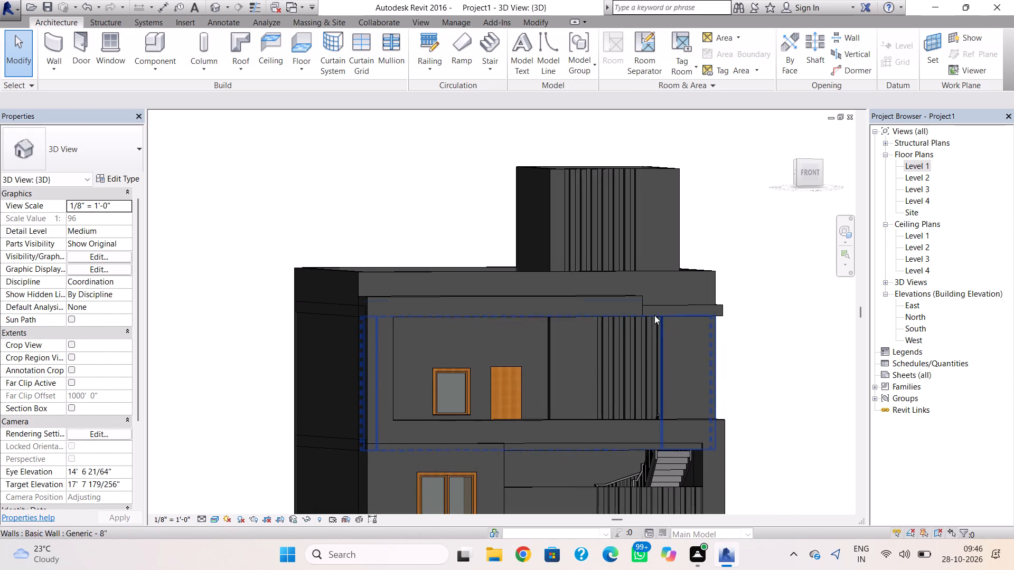
click(635, 234)
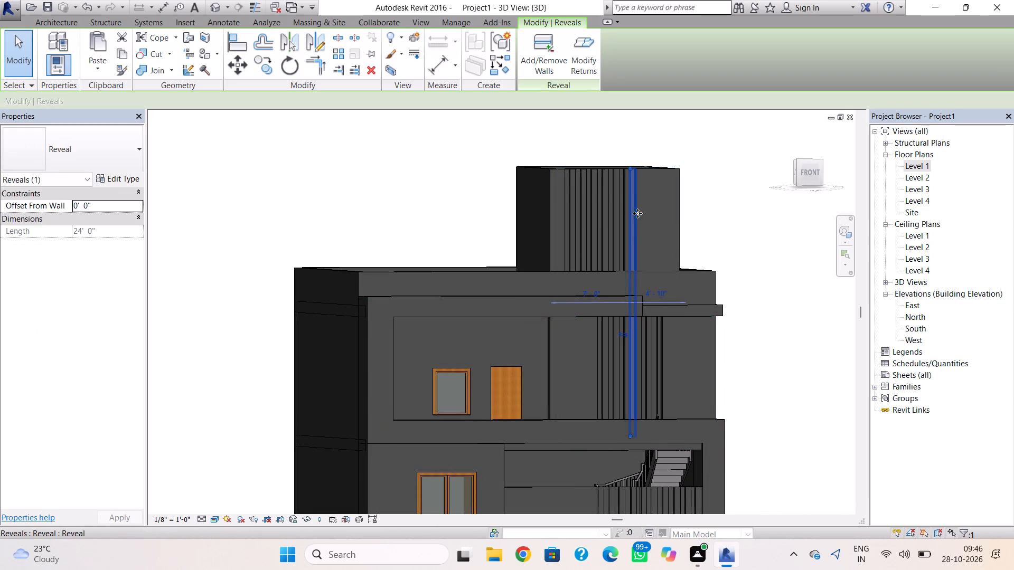
drag(630, 169, 637, 318)
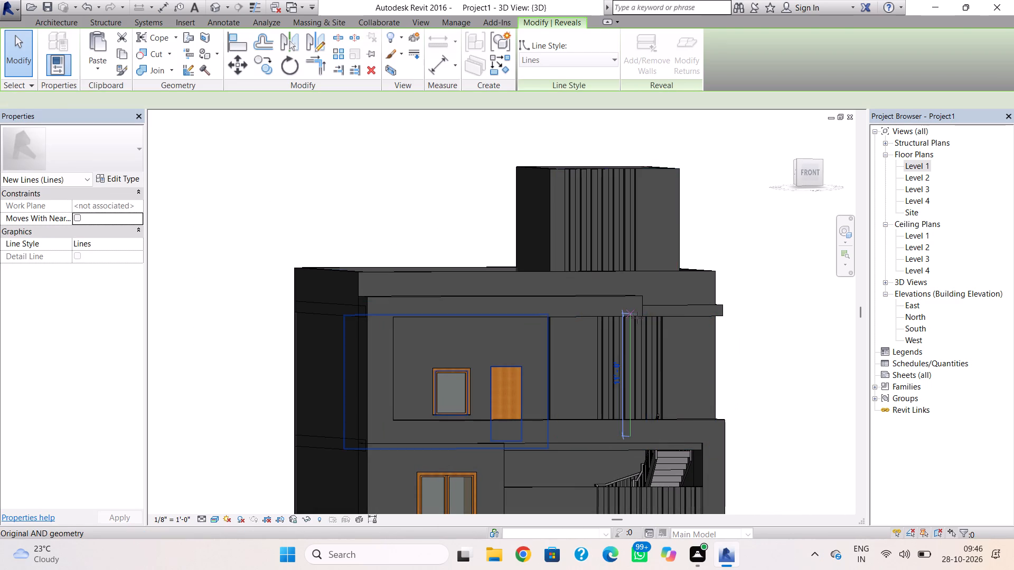
drag(637, 318, 637, 318)
key(Escape)
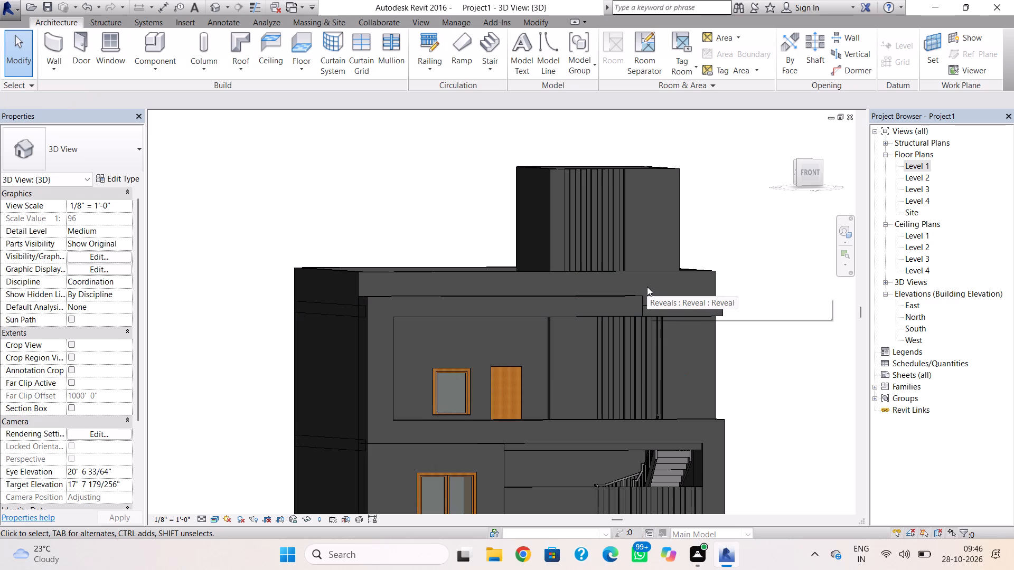
Edit the front roof parapet wall's profile and sketch a 32' by 2' rectangle over its upper half.
scroll(647, 287, down, 4)
middle_drag(647, 286, 639, 226)
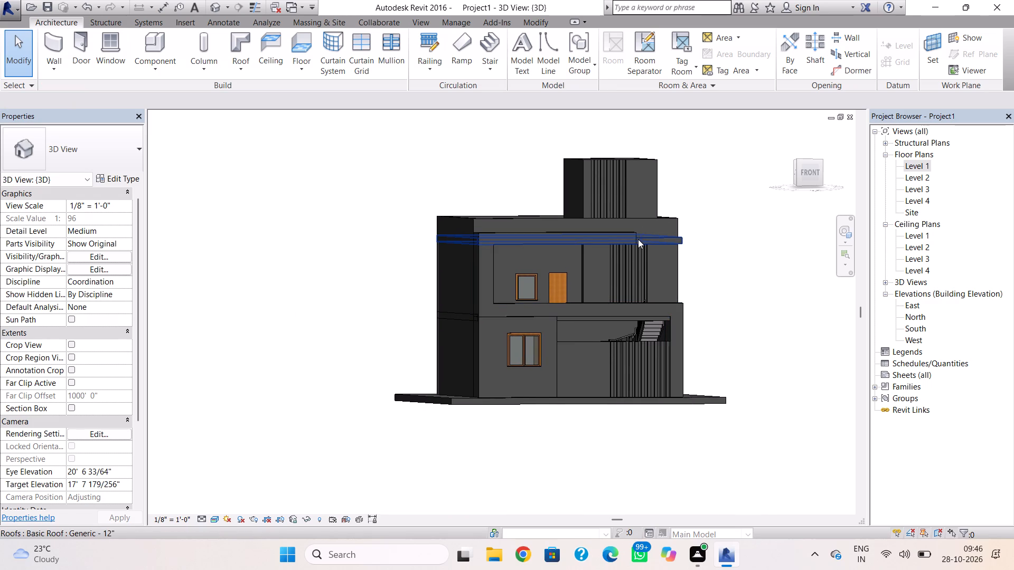
shift+right_drag(634, 244, 620, 268)
shift+right_click(618, 268)
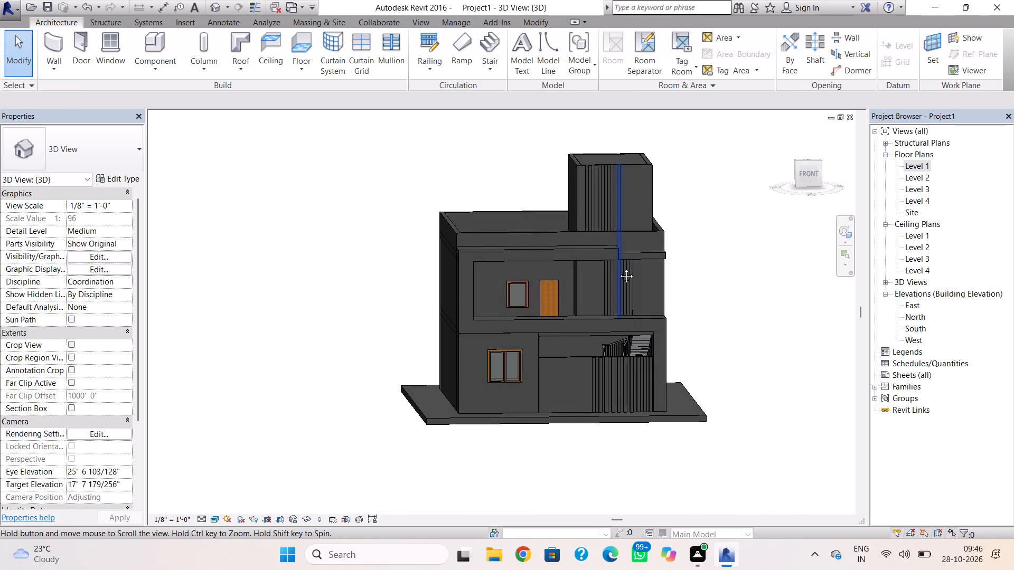
click(550, 232)
key(Escape)
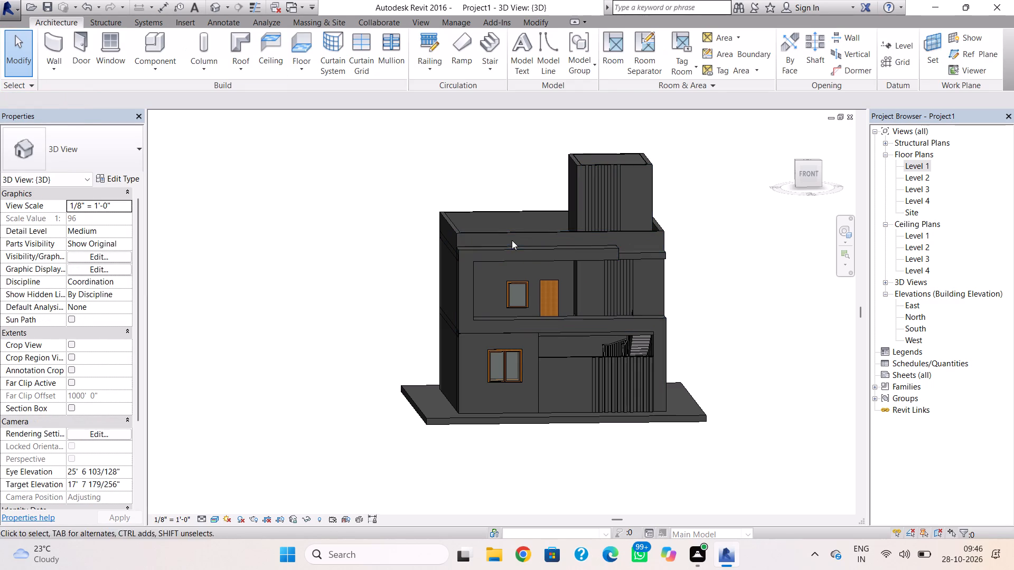
double_click(509, 235)
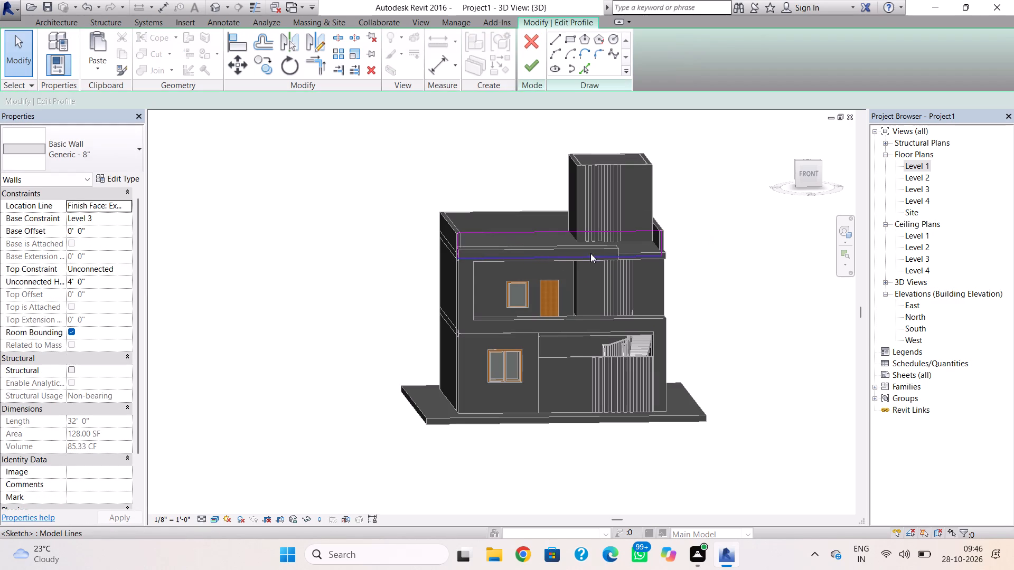
click(801, 170)
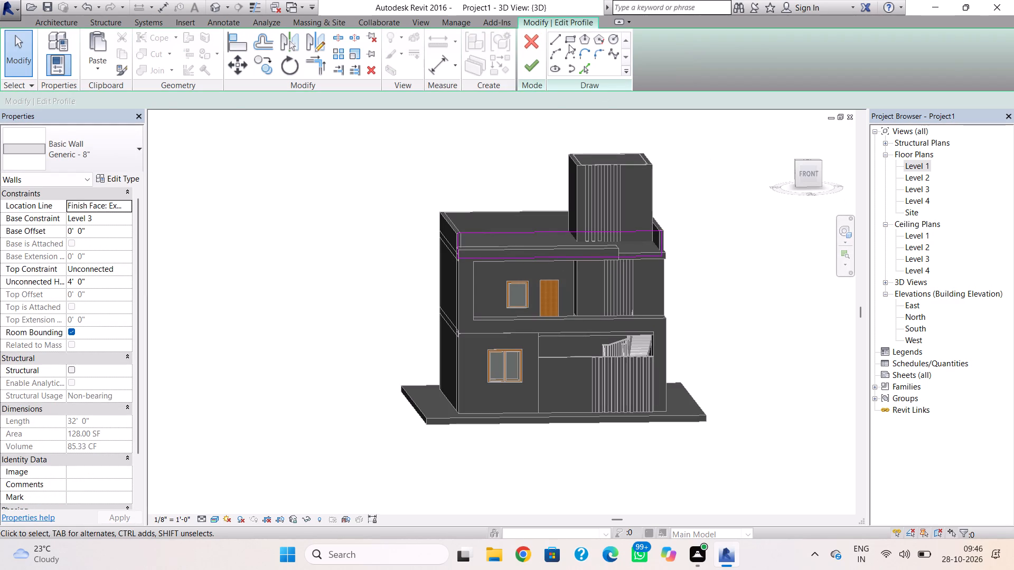
click(566, 41)
shift+right_drag(555, 240, 544, 233)
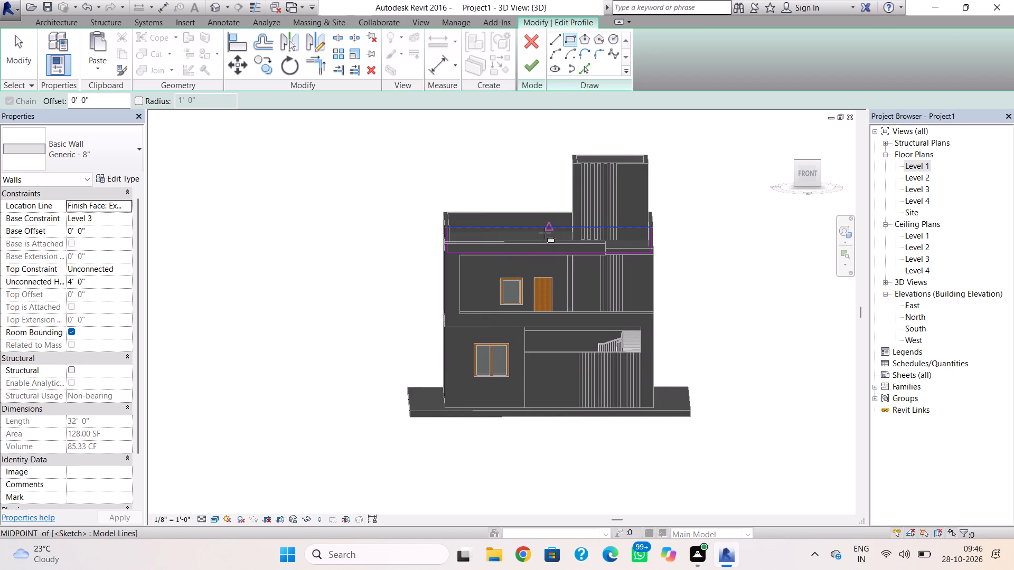
click(452, 231)
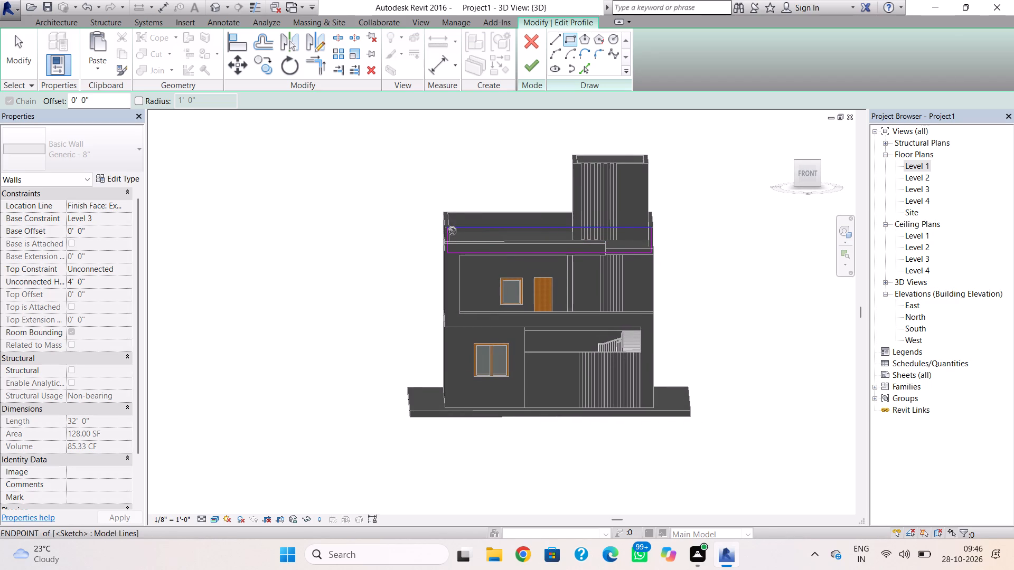
click(653, 241)
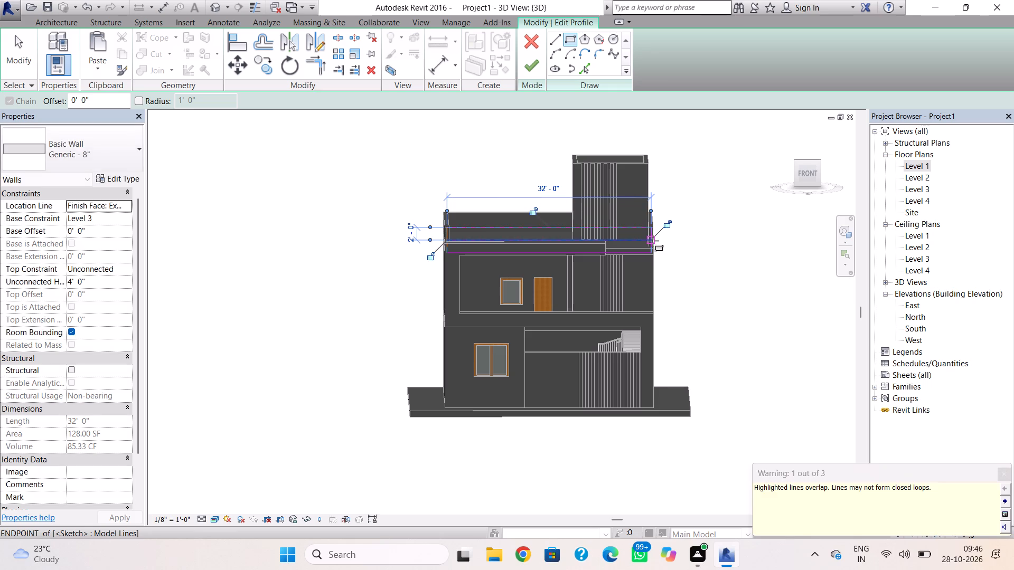
click(653, 241)
key(Escape)
key(Escape)
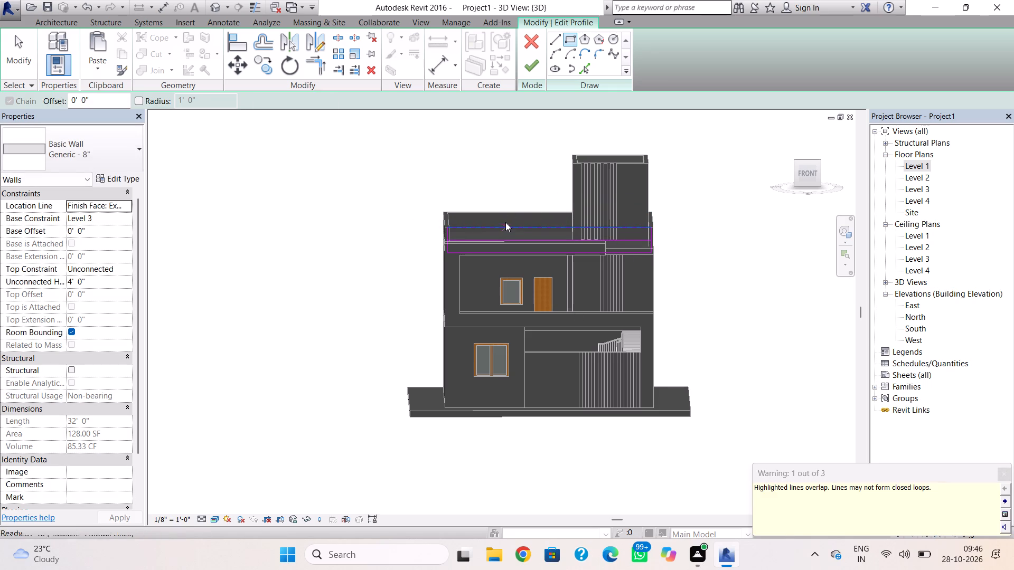
Delete the two overlapping top lines of the front parapet's profile sketch.
click(508, 226)
key(Delete)
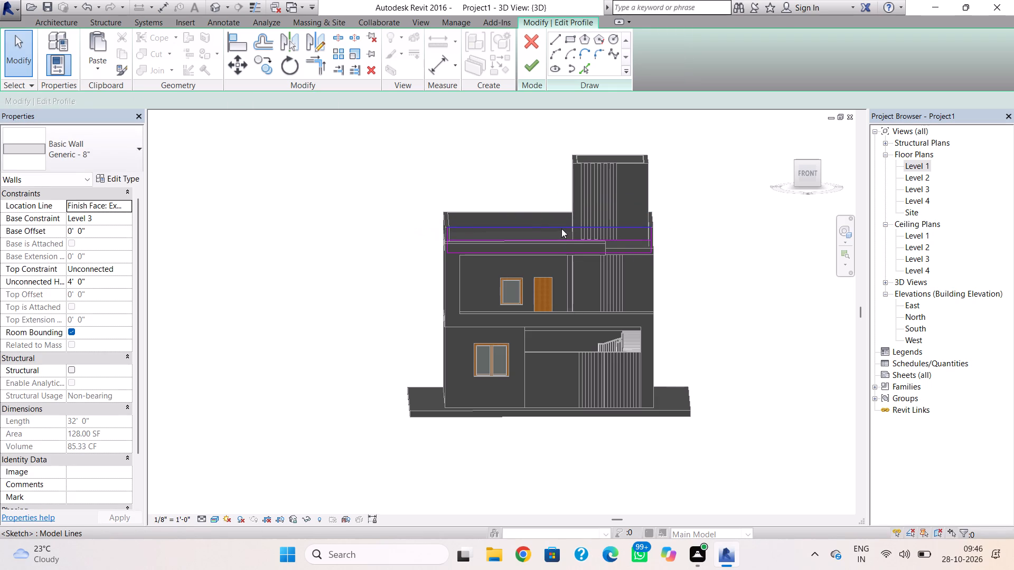
click(561, 229)
key(Delete)
Delete the overlapping 2' line at the east end of the front parapet's profile and shorten the remaining end line to the lowered top.
scroll(656, 234, up, 3)
click(652, 234)
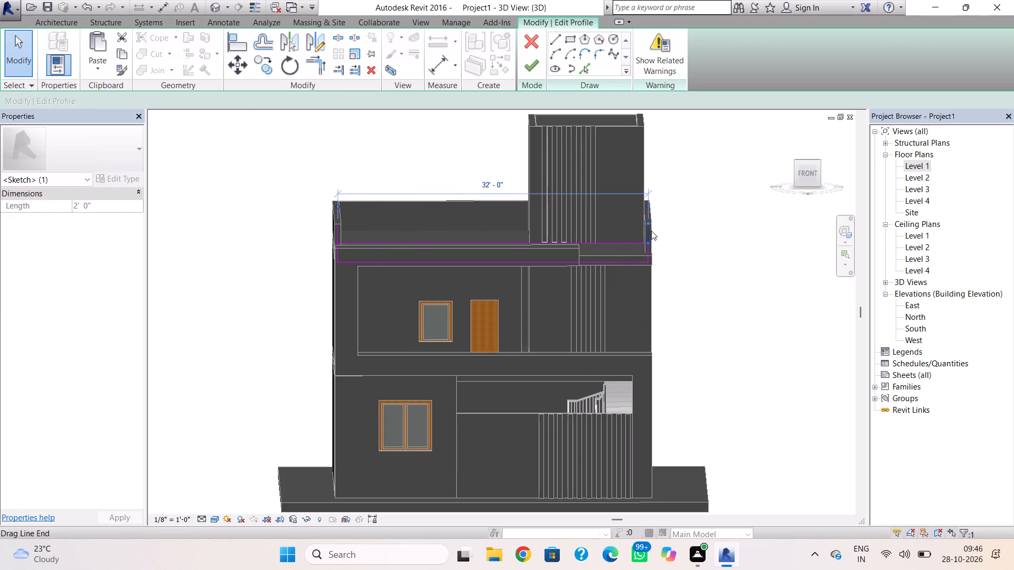
key(Delete)
click(649, 230)
drag(649, 223, 651, 235)
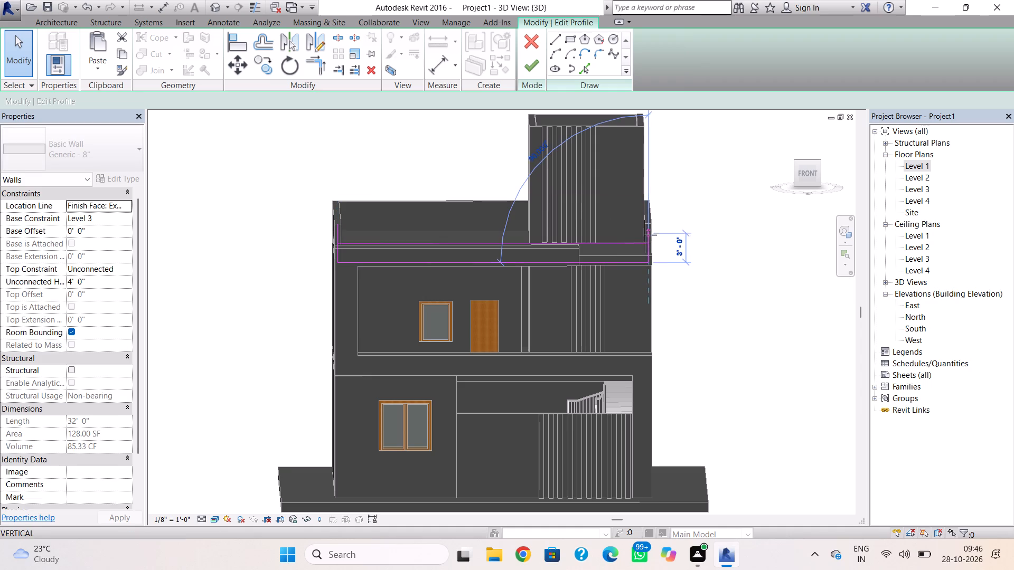
drag(651, 235, 651, 241)
click(688, 227)
Delete the overlapping 2' line at the profile's west end, shorten the remaining end line to the lowered top, and finish the profile.
click(340, 232)
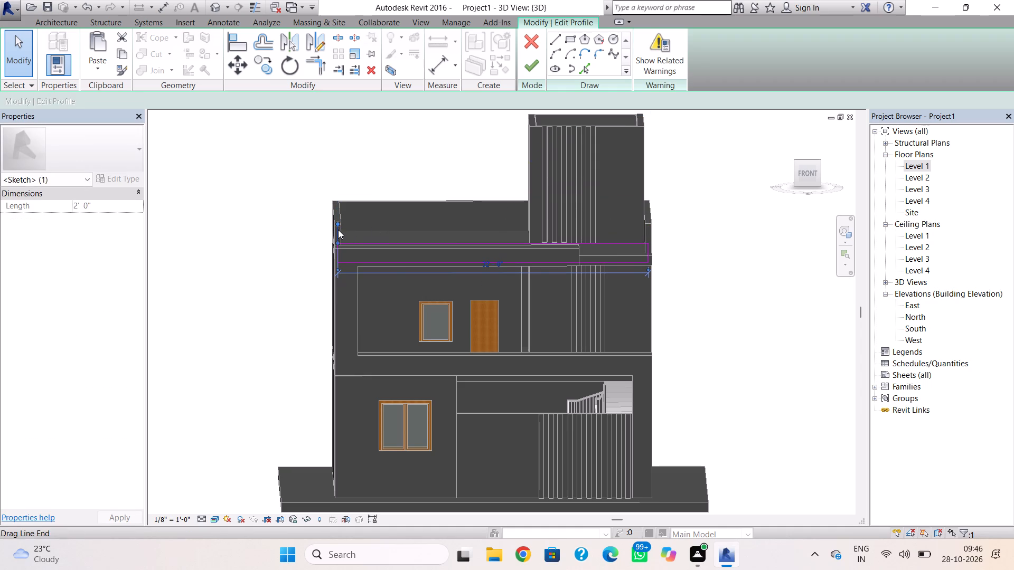
key(Delete)
click(335, 229)
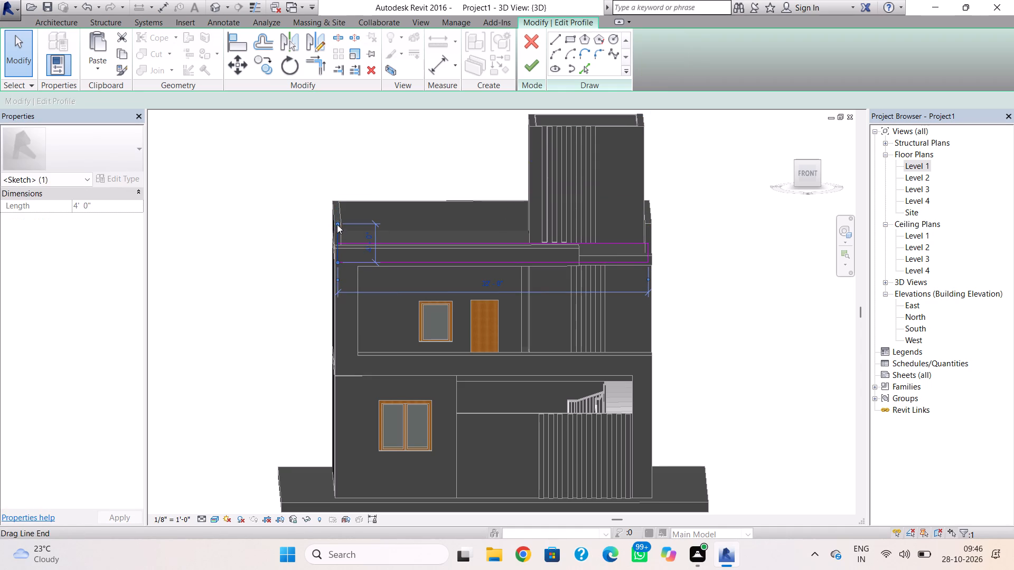
drag(337, 222, 339, 241)
click(367, 223)
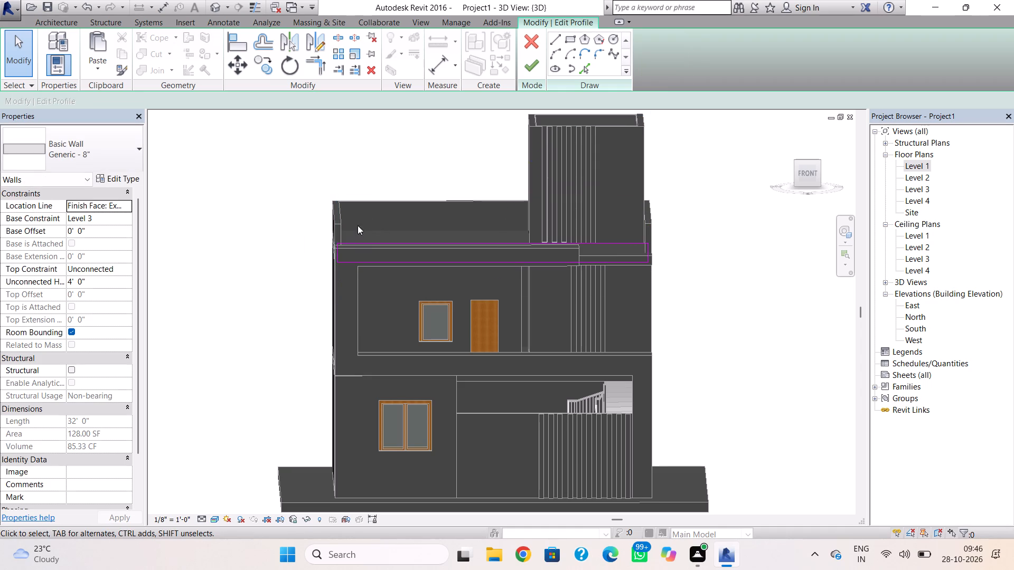
click(529, 68)
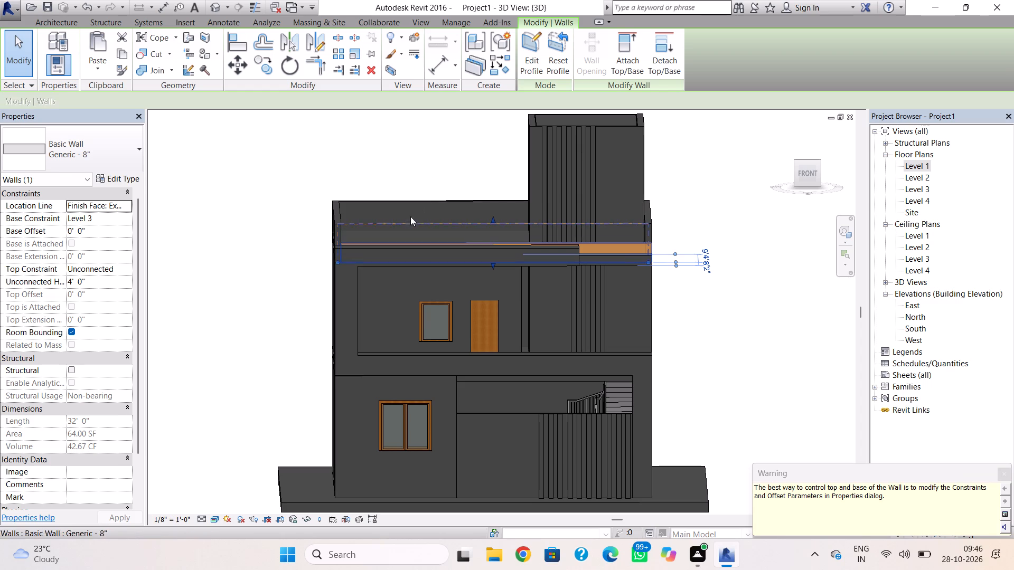
key(Escape)
Raise the base of the west roof parapet wall to a 1' base offset, keeping its top in place for a 3' height.
shift+right_drag(415, 206, 454, 206)
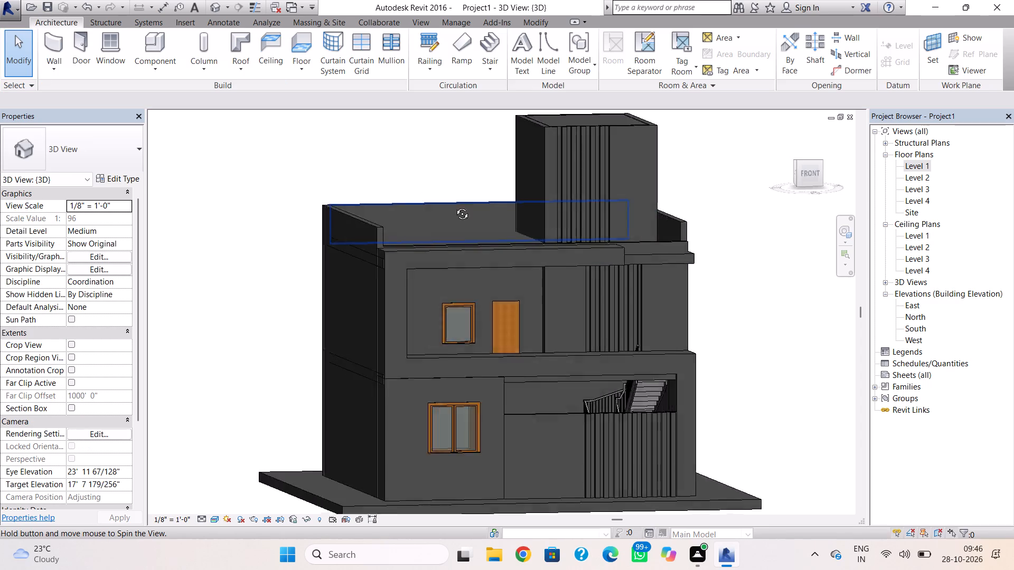
shift+right_drag(454, 206, 518, 243)
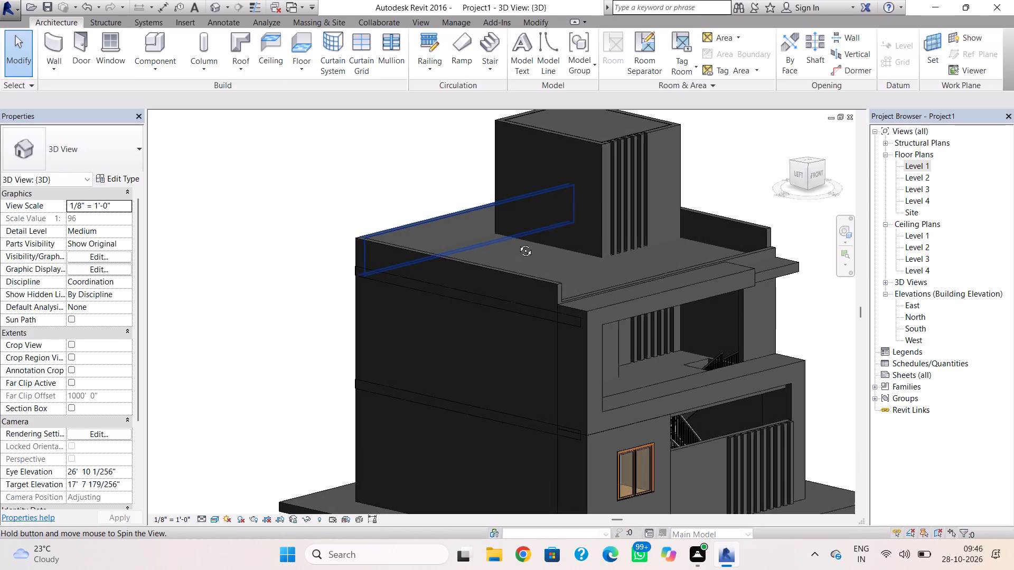
shift+right_drag(518, 243, 501, 240)
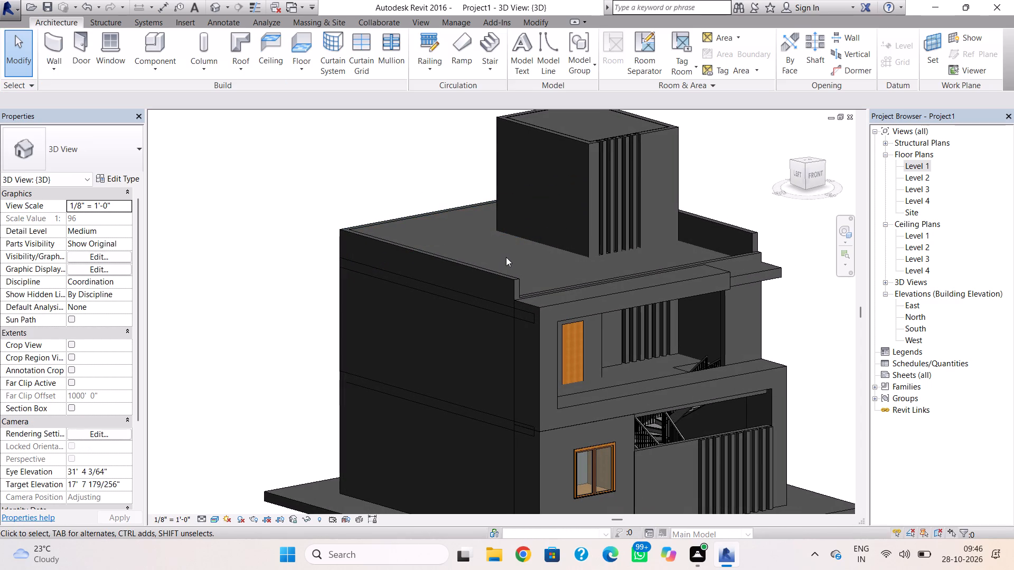
shift+right_drag(506, 261, 592, 259)
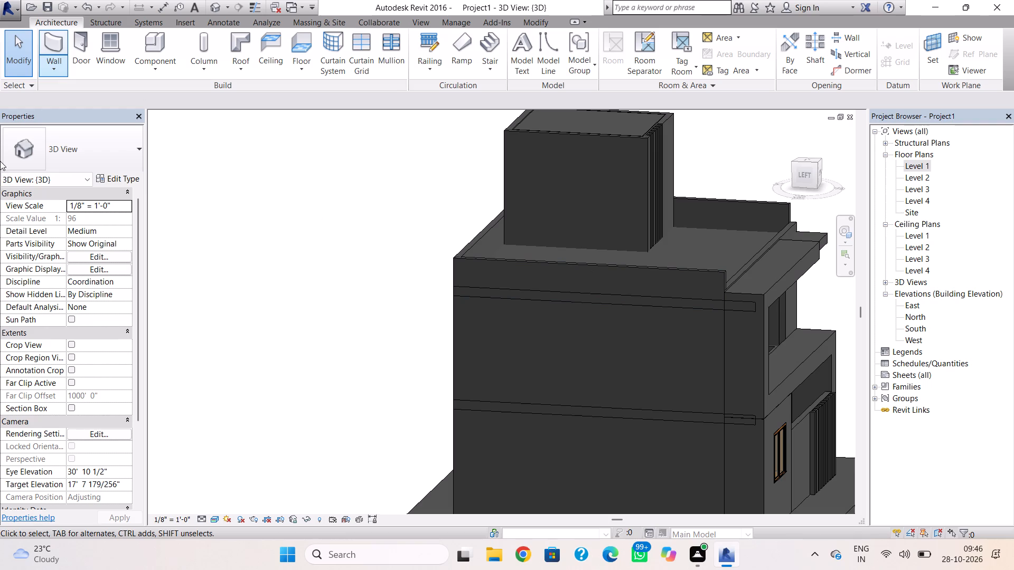
scroll(464, 569, up, 2)
scroll(464, 569, down, 1)
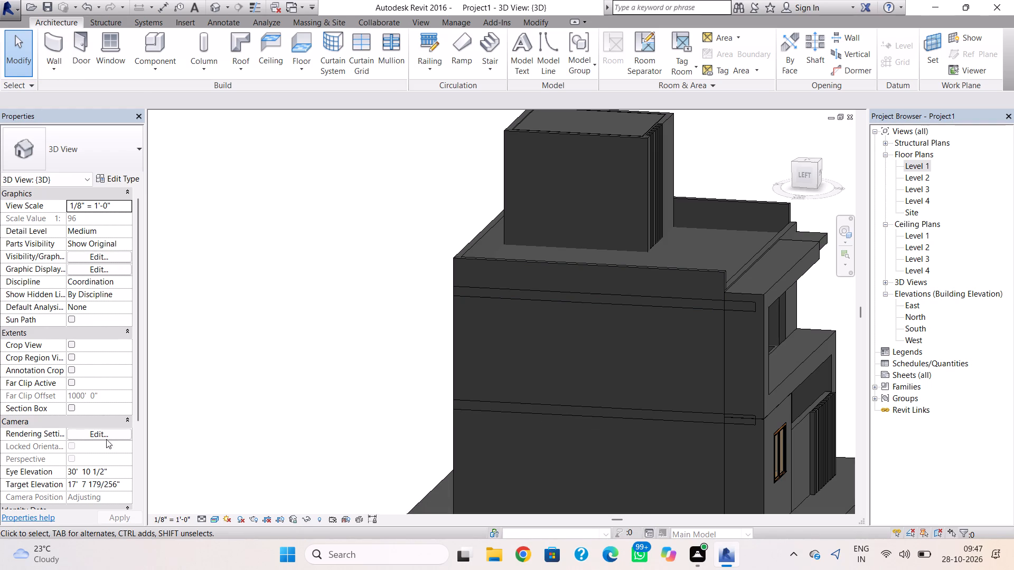
click(683, 269)
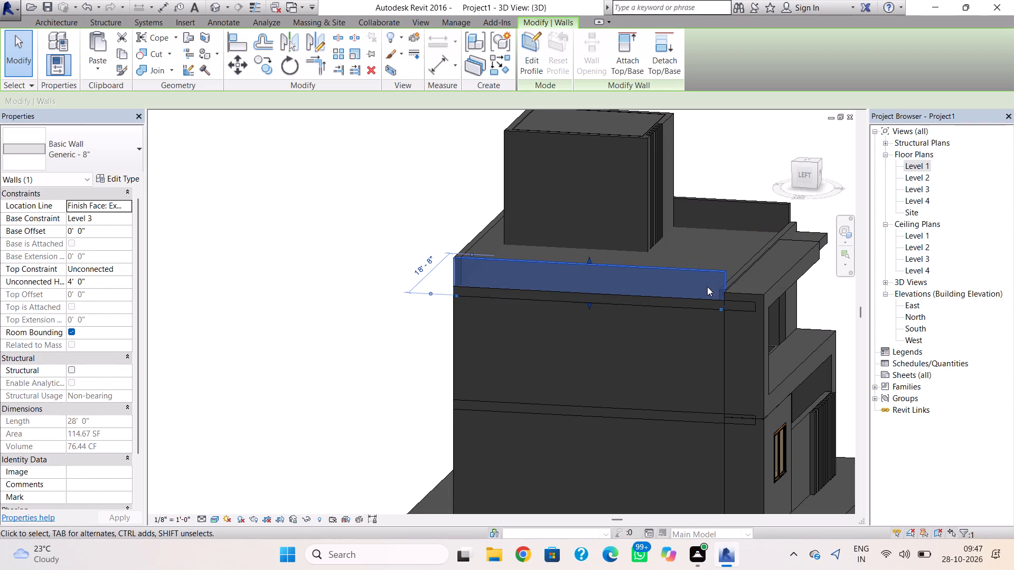
shift+right_drag(647, 326, 680, 309)
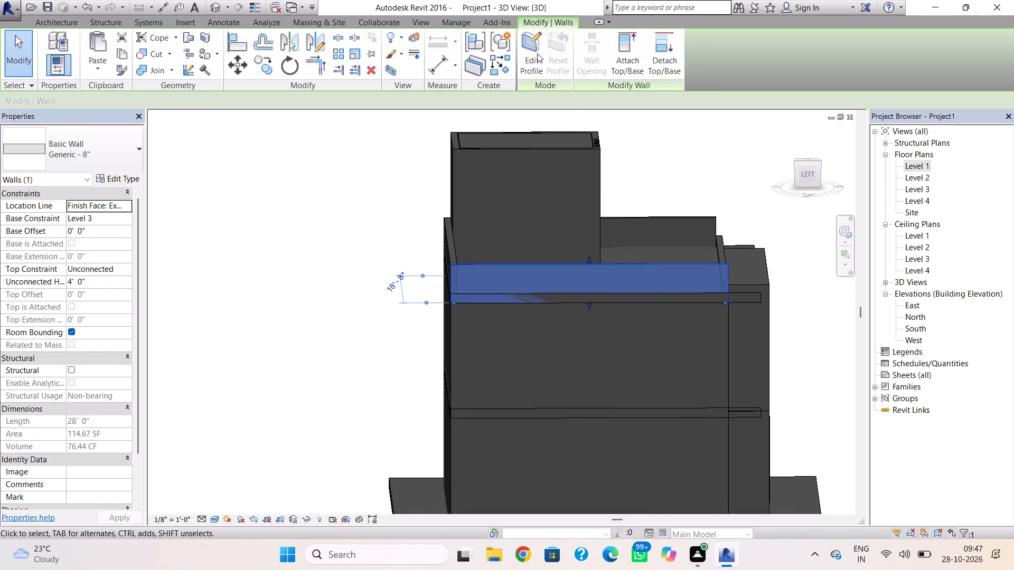
click(533, 52)
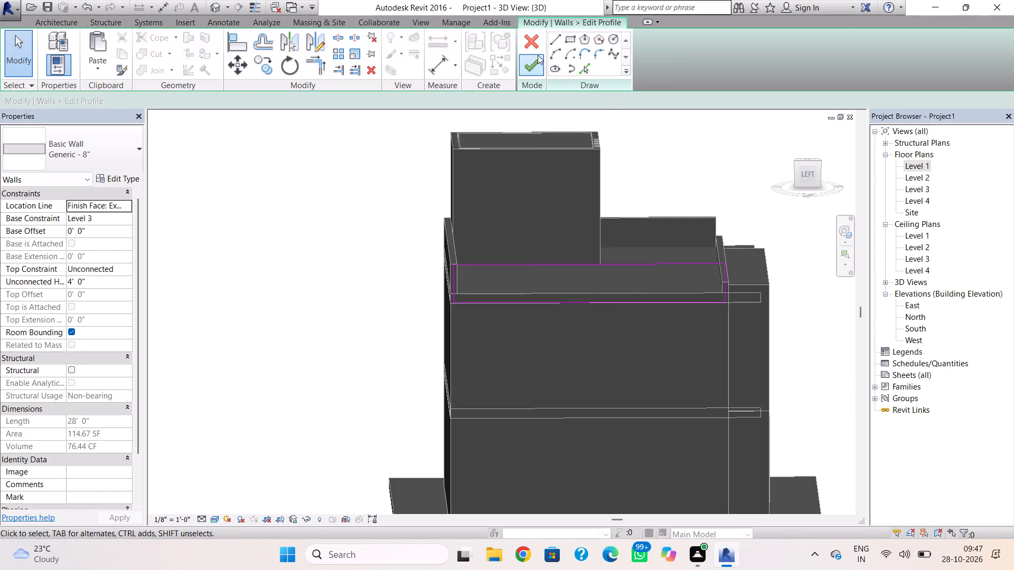
click(535, 47)
drag(588, 309, 587, 292)
key(Escape)
Edit the west parapet's profile and sketch a 4' by 2' rectangle at its upper front corner.
click(710, 269)
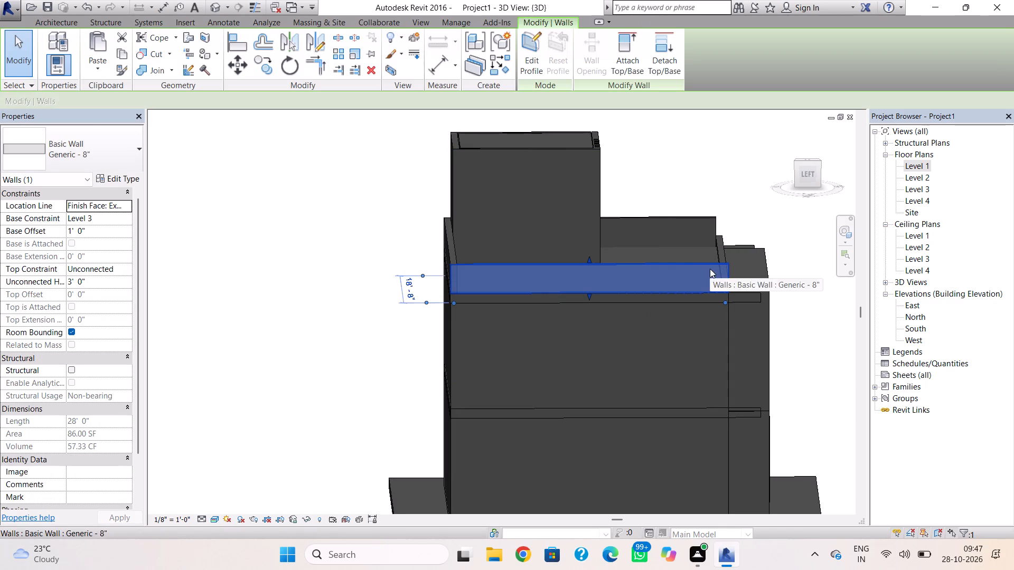
click(542, 37)
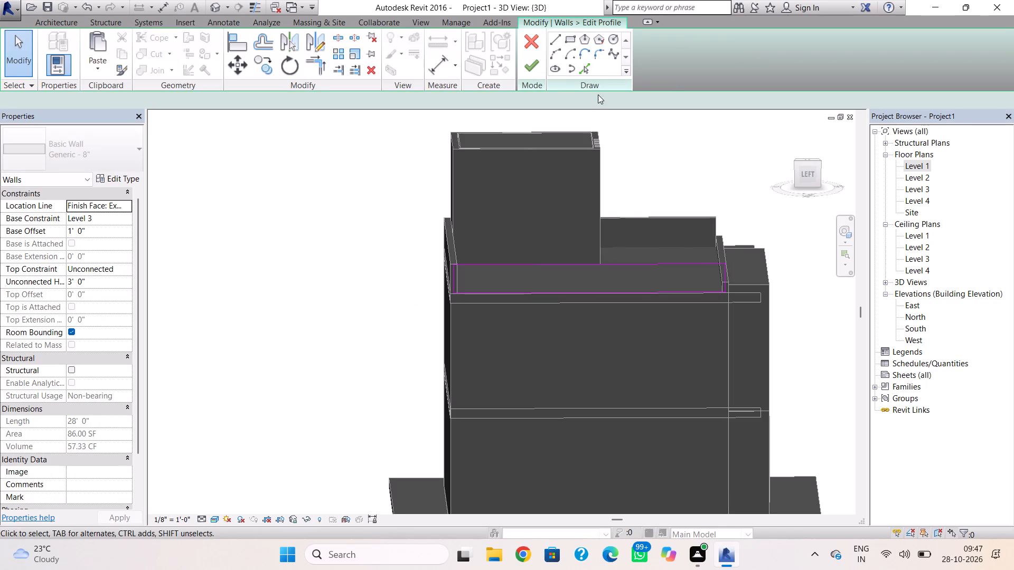
click(575, 39)
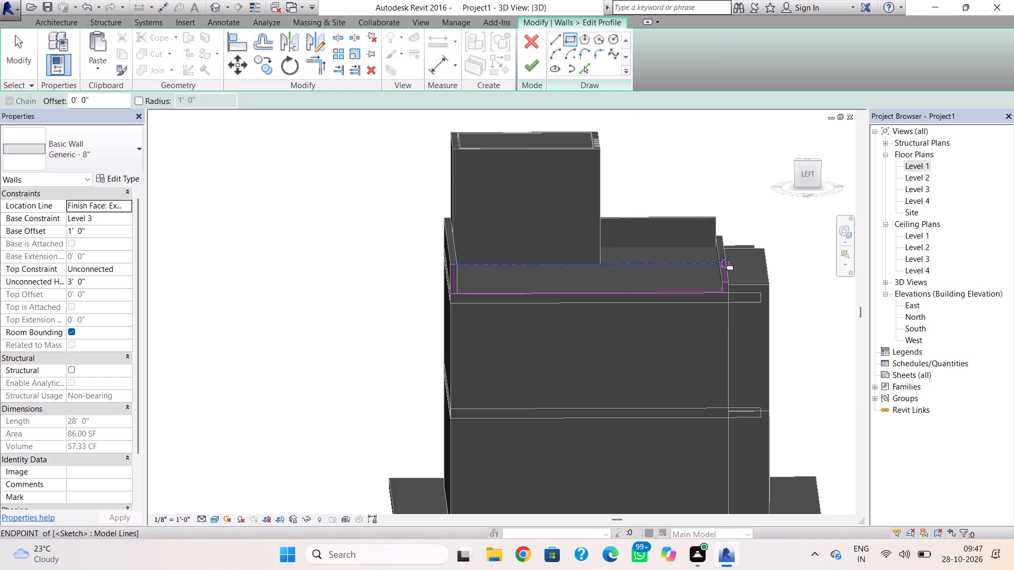
click(724, 260)
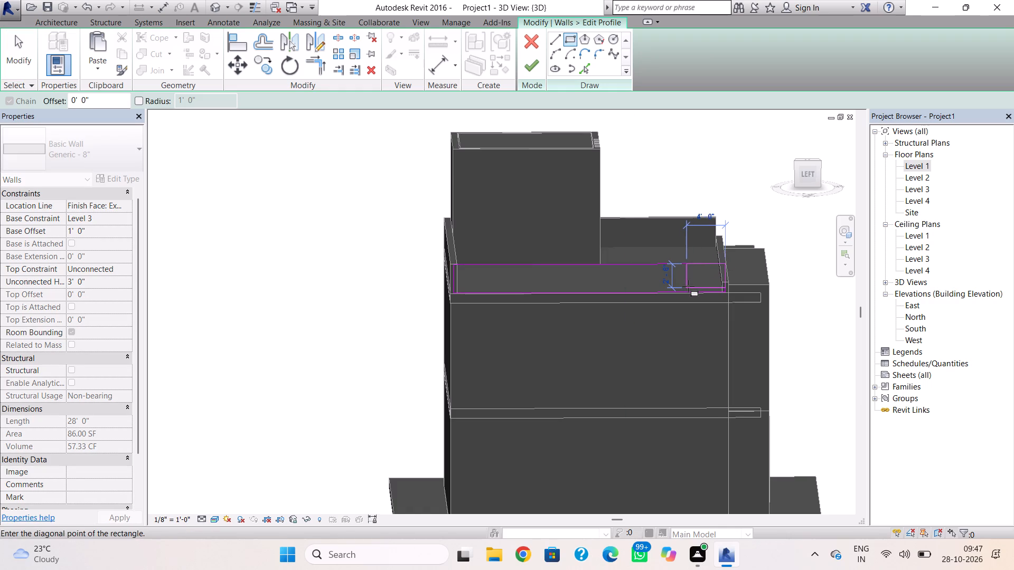
click(688, 283)
key(Escape)
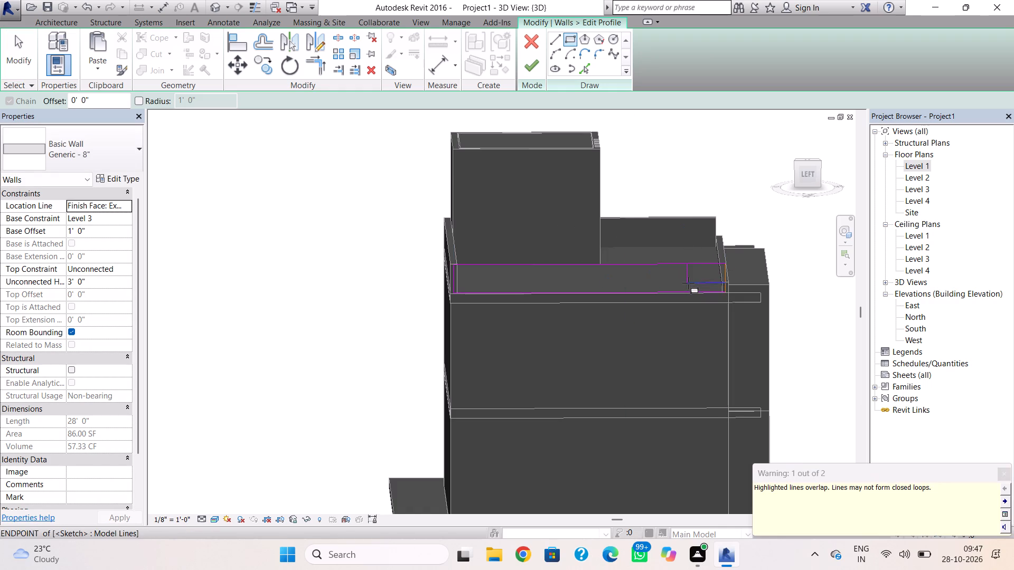
key(Escape)
Delete the rectangle's overlapping top line and shorten the west parapet's top profile line to 24', ending at the notch.
click(707, 262)
key(Delete)
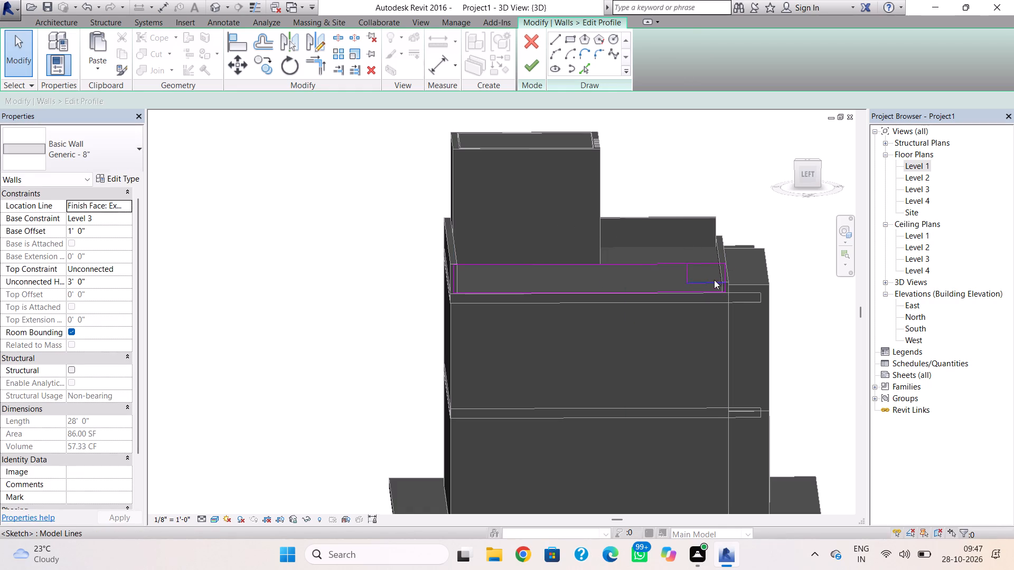
click(707, 266)
drag(723, 264, 692, 268)
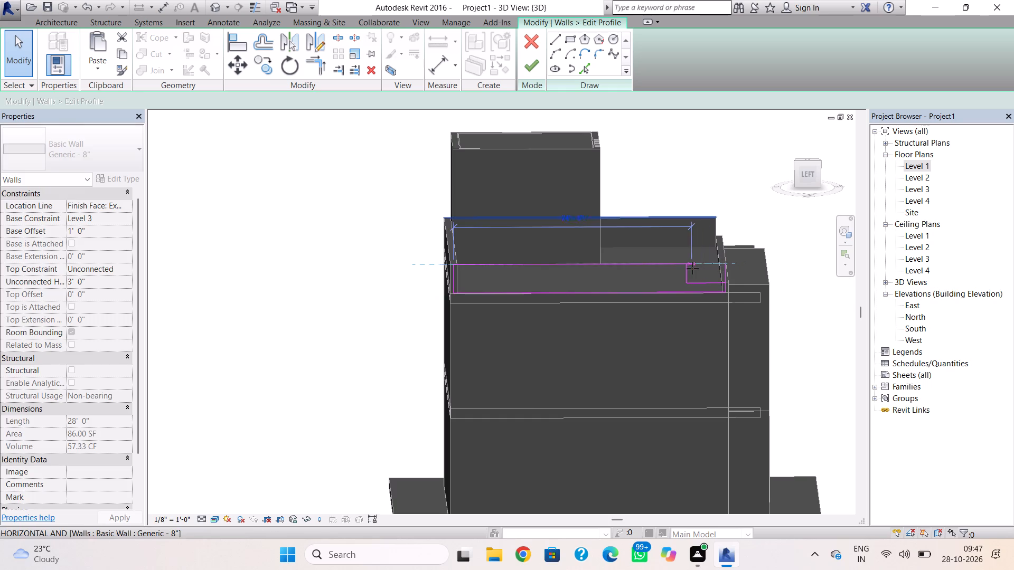
drag(692, 268, 690, 269)
click(701, 274)
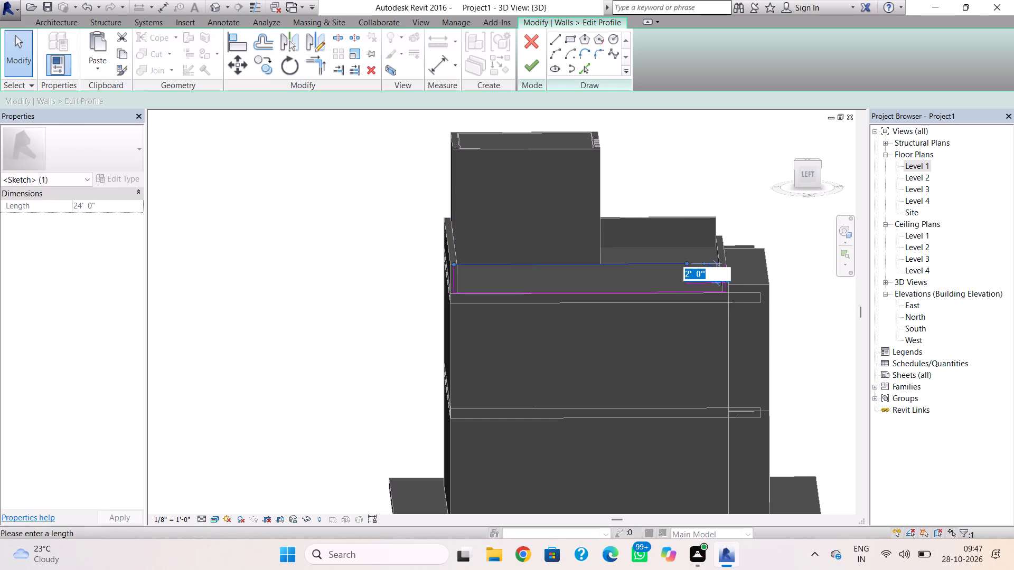
key(Escape)
key(Escape)
Delete the overlapping 2' front line, lower the front end line to the notch's bottom edge, and finish the west parapet's profile.
click(726, 270)
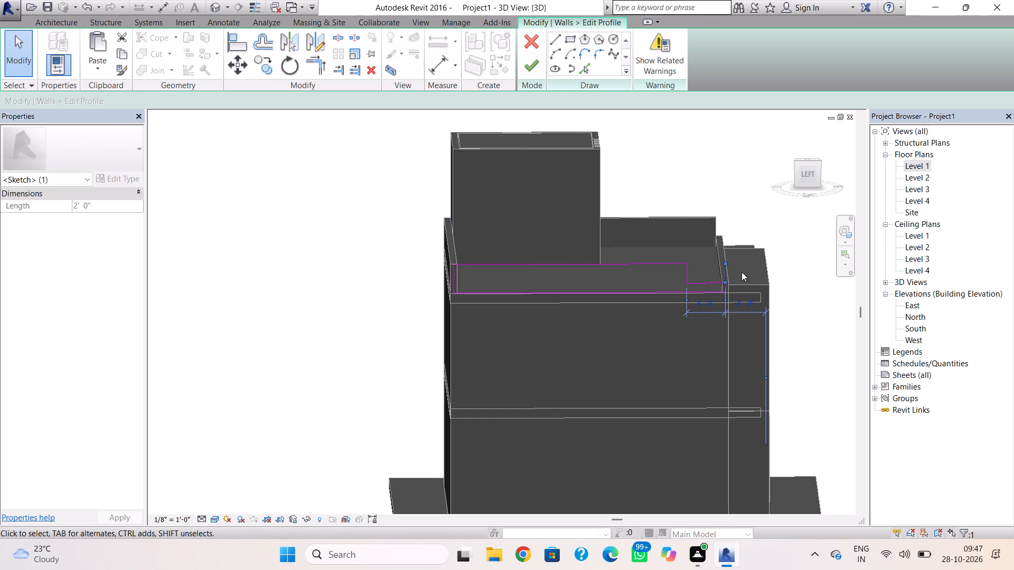
key(Delete)
click(723, 271)
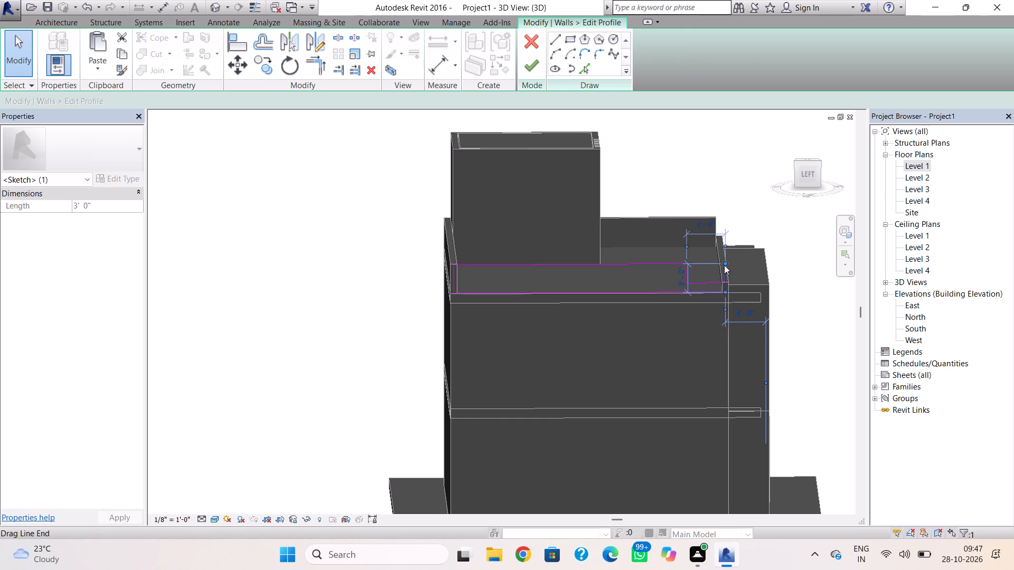
double_click(724, 264)
drag(724, 264, 727, 277)
click(746, 229)
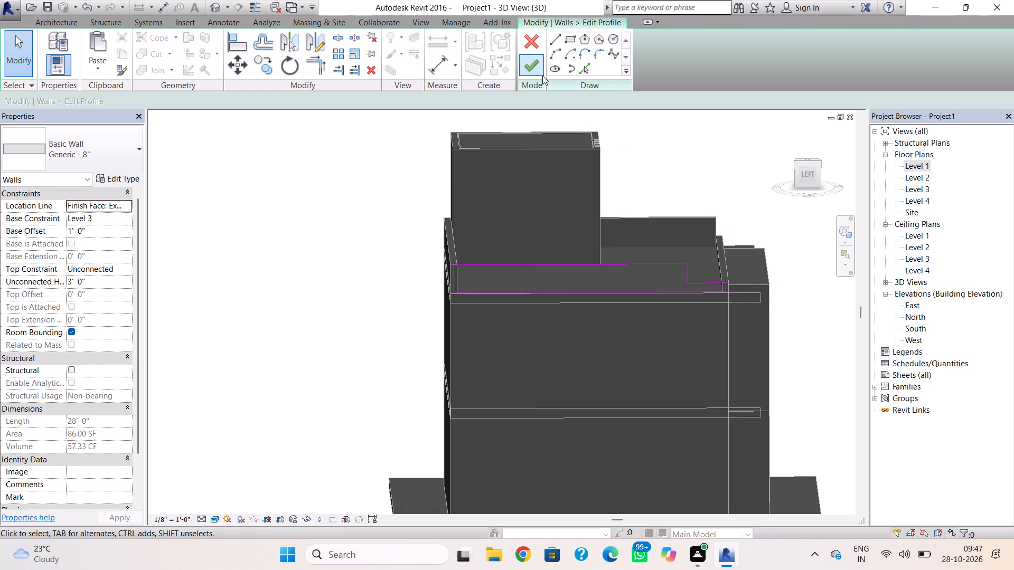
click(535, 69)
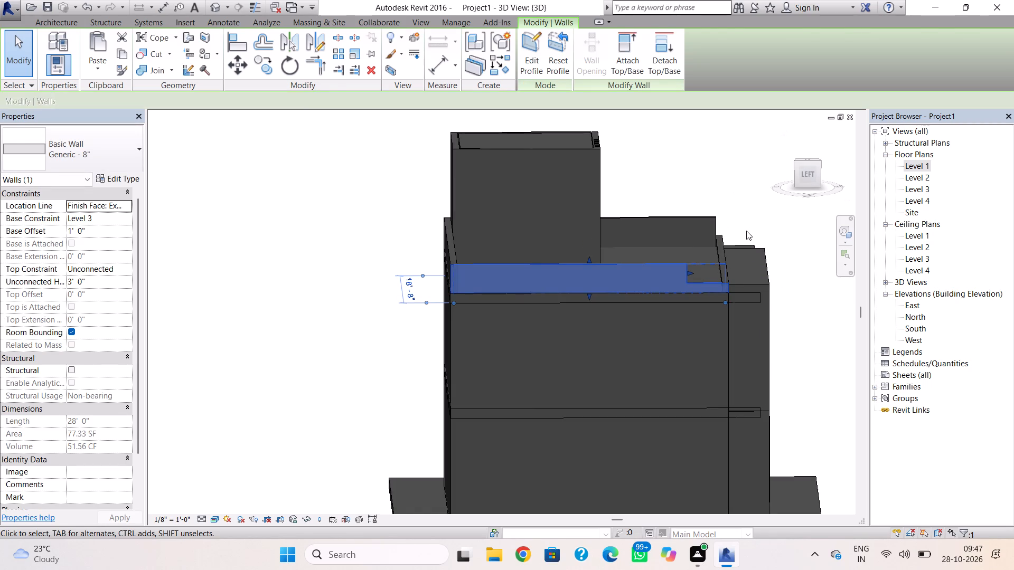
key(Escape)
Raise the base of the east roof parapet wall to a 1' base offset, making the wall 3' high.
shift+right_drag(744, 236, 576, 278)
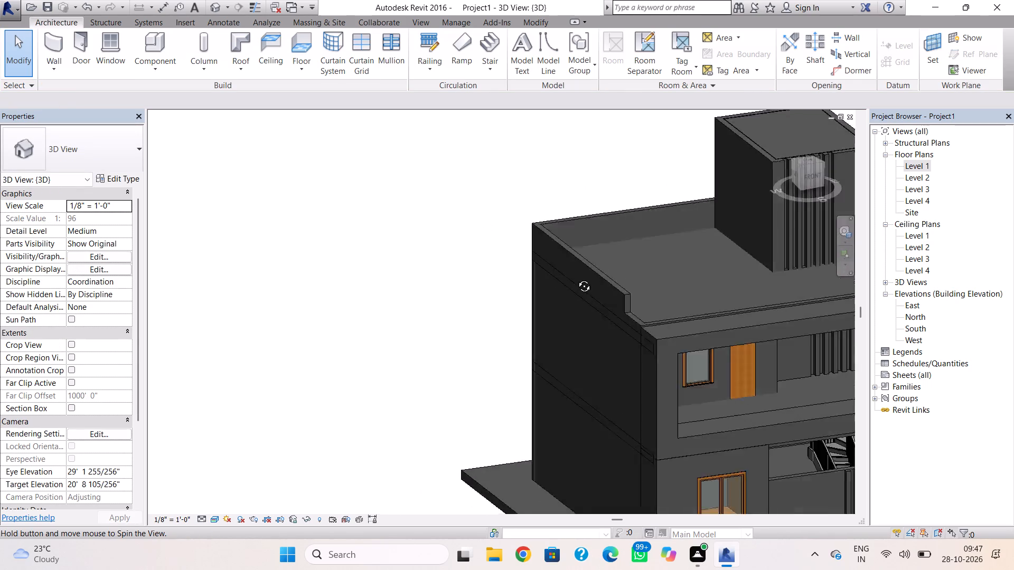
shift+right_drag(576, 278, 335, 220)
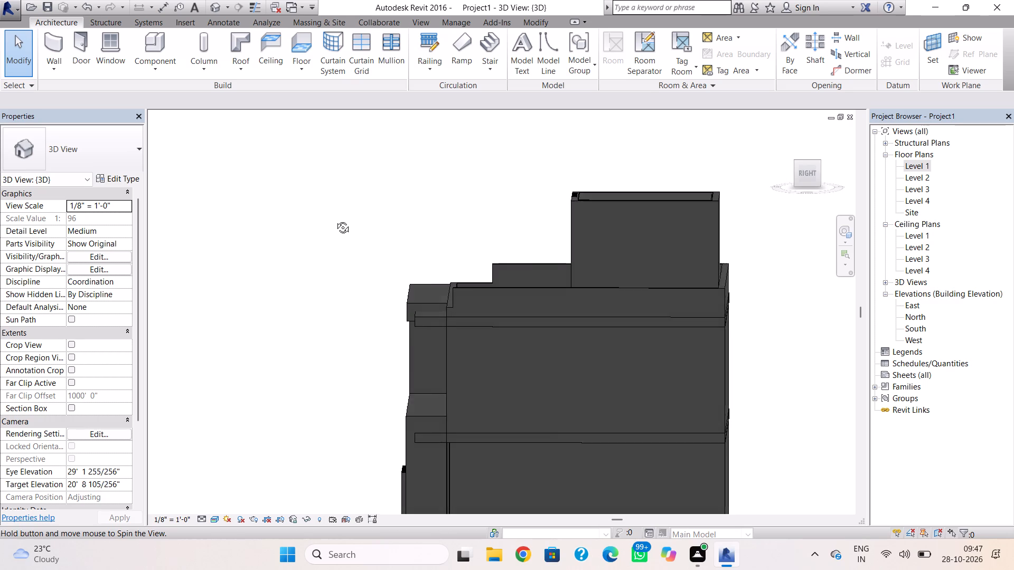
shift+right_drag(335, 220, 336, 218)
click(807, 174)
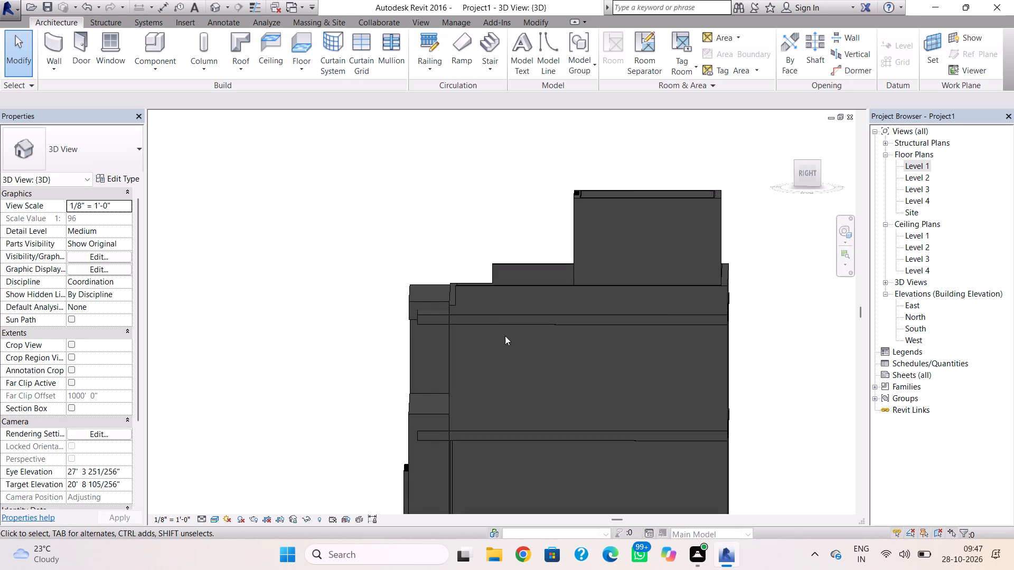
shift+right_drag(509, 374, 511, 355)
click(475, 260)
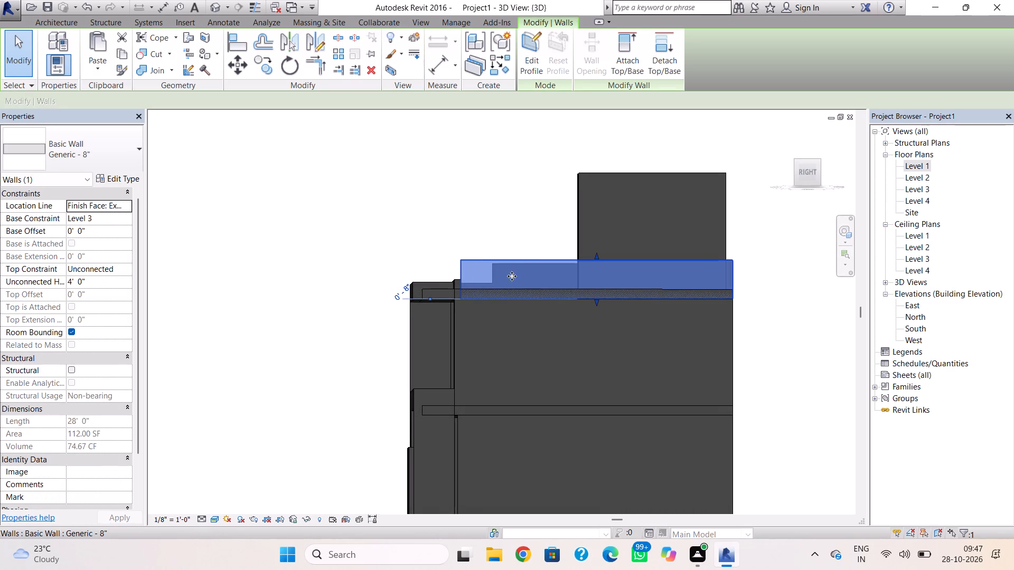
drag(598, 301, 595, 291)
click(751, 297)
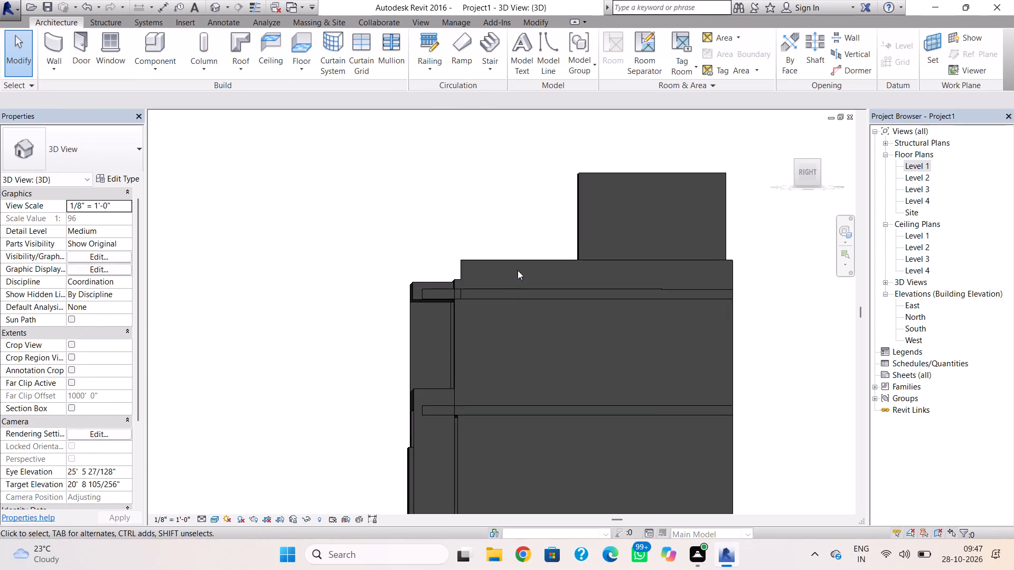
Edit the east parapet's profile and sketch a 2' vertical and a 4' horizontal line forming a notch at its upper front corner.
click(519, 262)
click(529, 44)
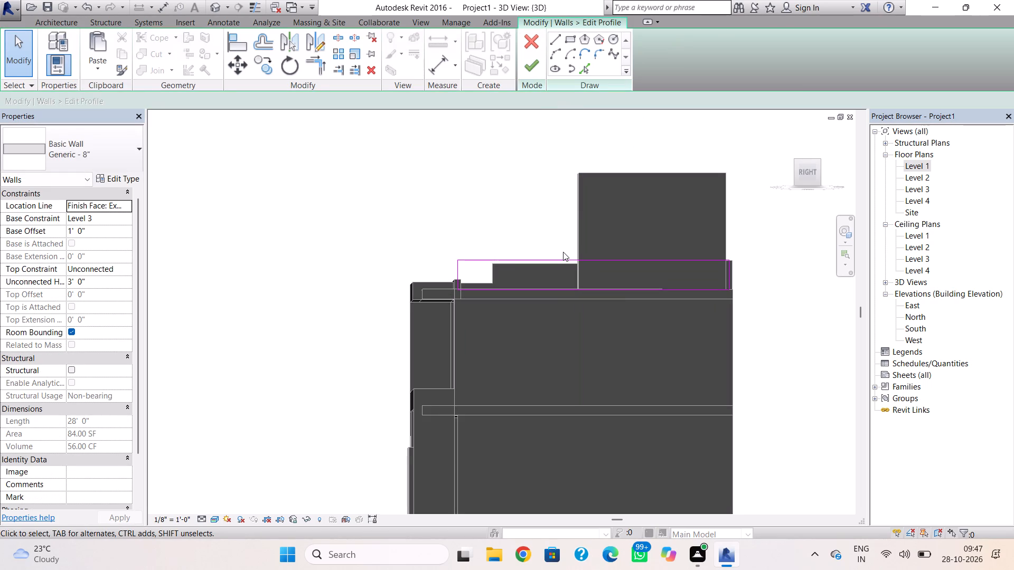
click(551, 40)
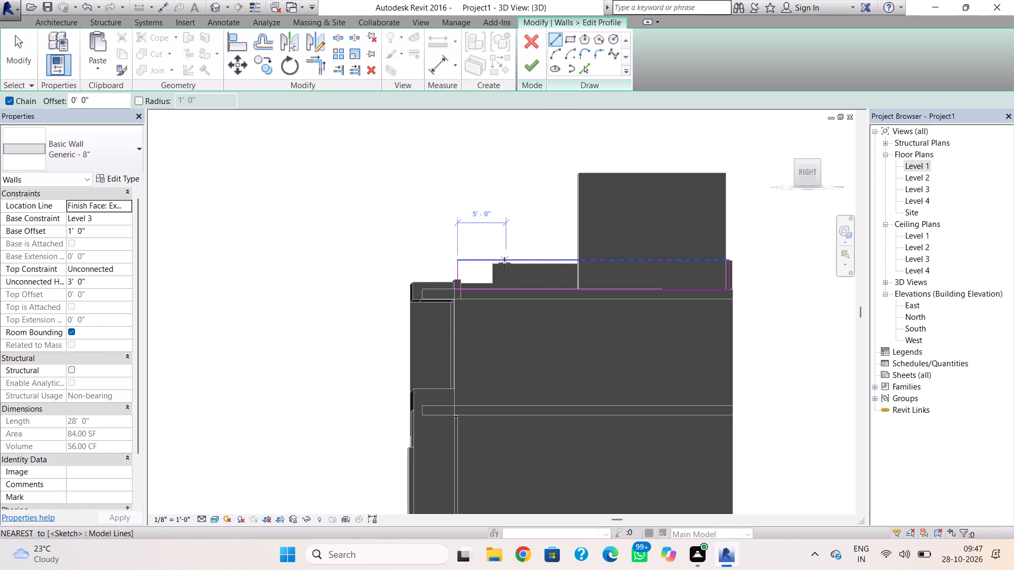
shift+right_click(513, 299)
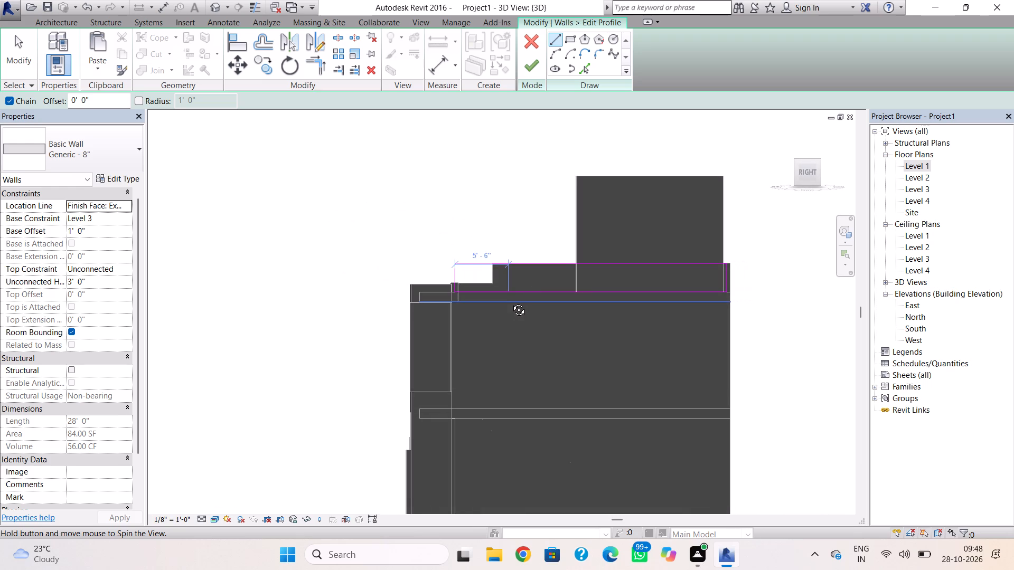
click(492, 265)
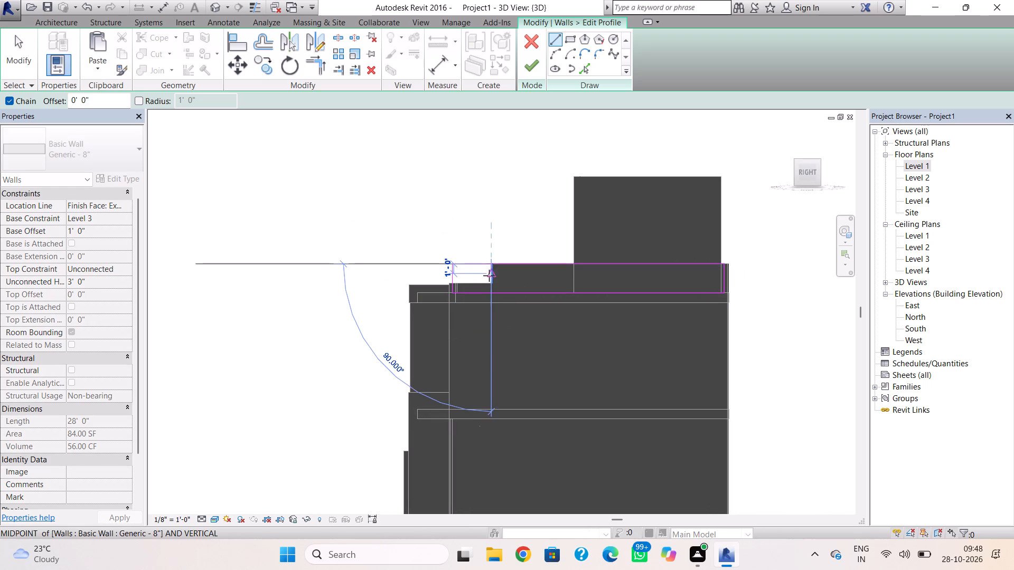
click(490, 281)
click(455, 283)
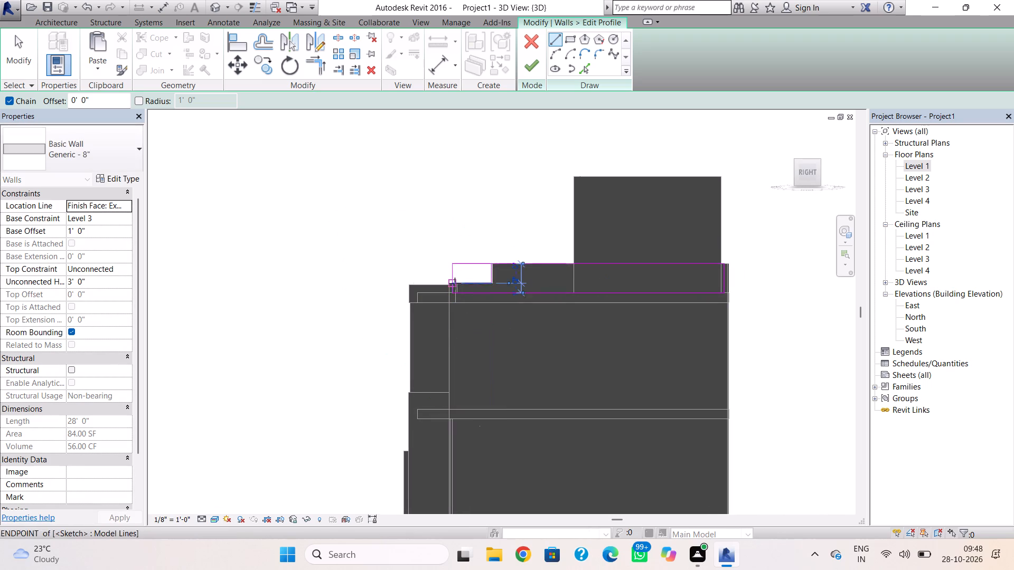
key(Escape)
key(Escape)
Shorten the east parapet's top profile line to 24', ending at the notch, and delete the 3' front end line.
click(468, 262)
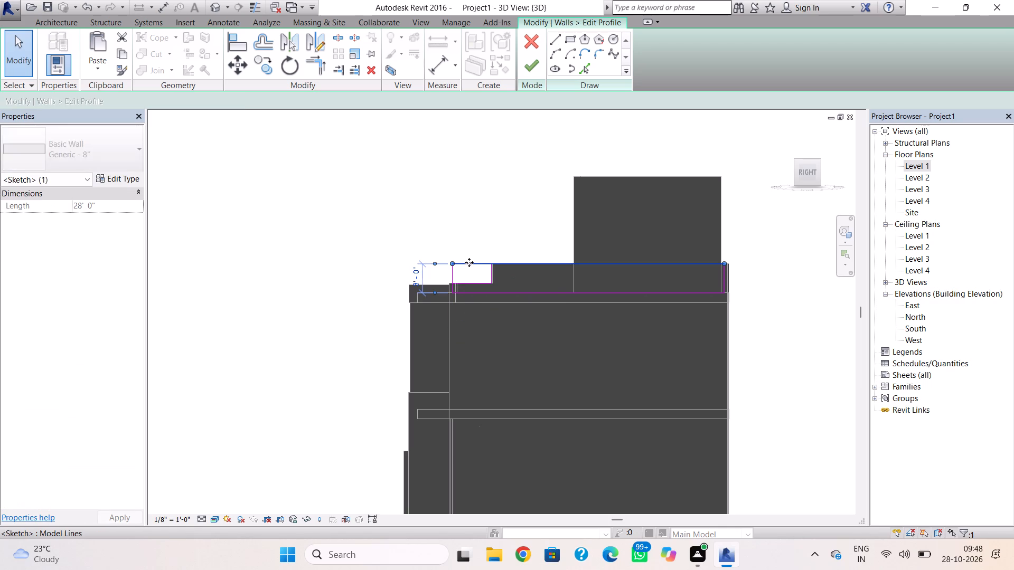
drag(453, 263, 493, 262)
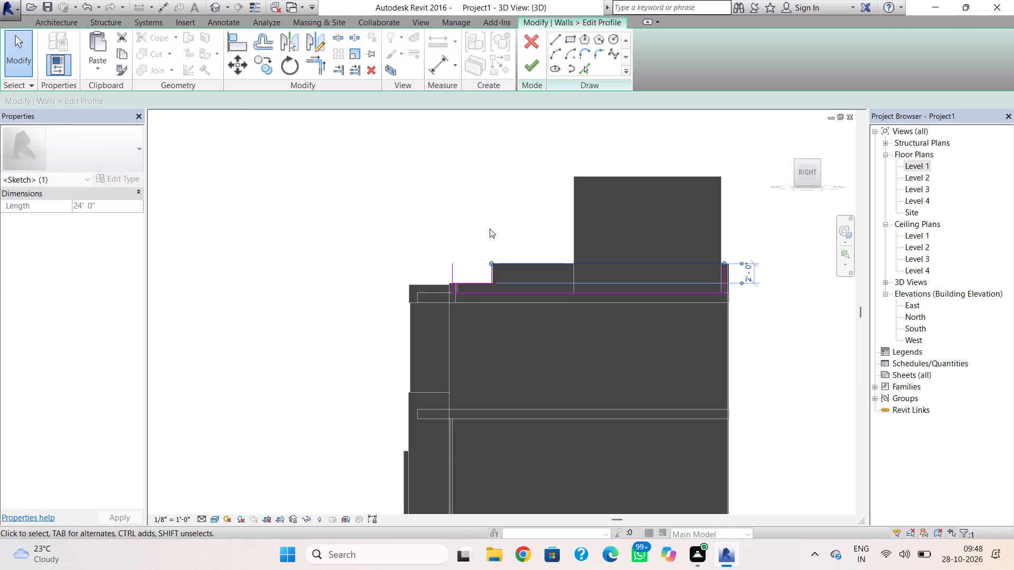
click(490, 229)
click(456, 271)
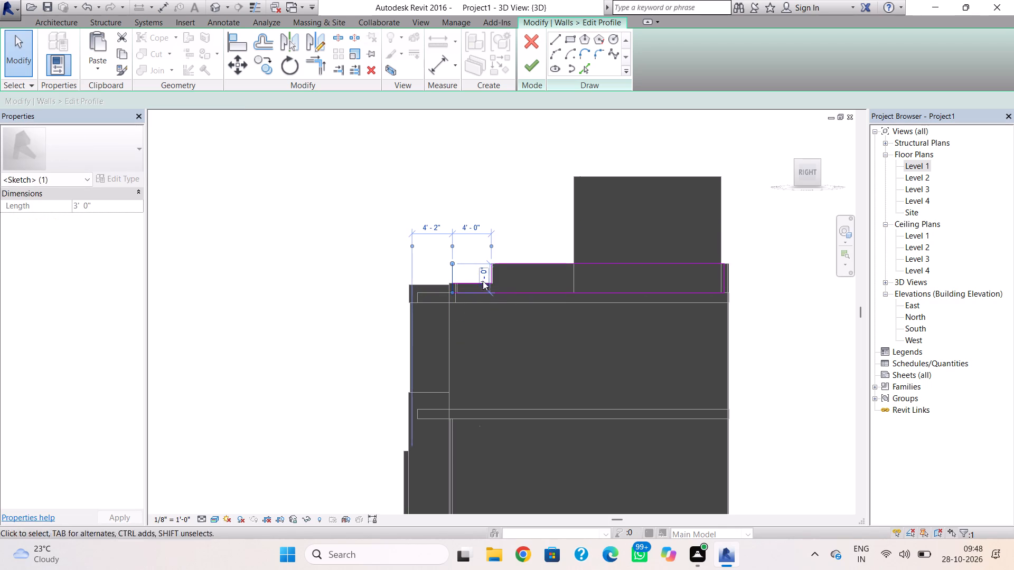
key(Delete)
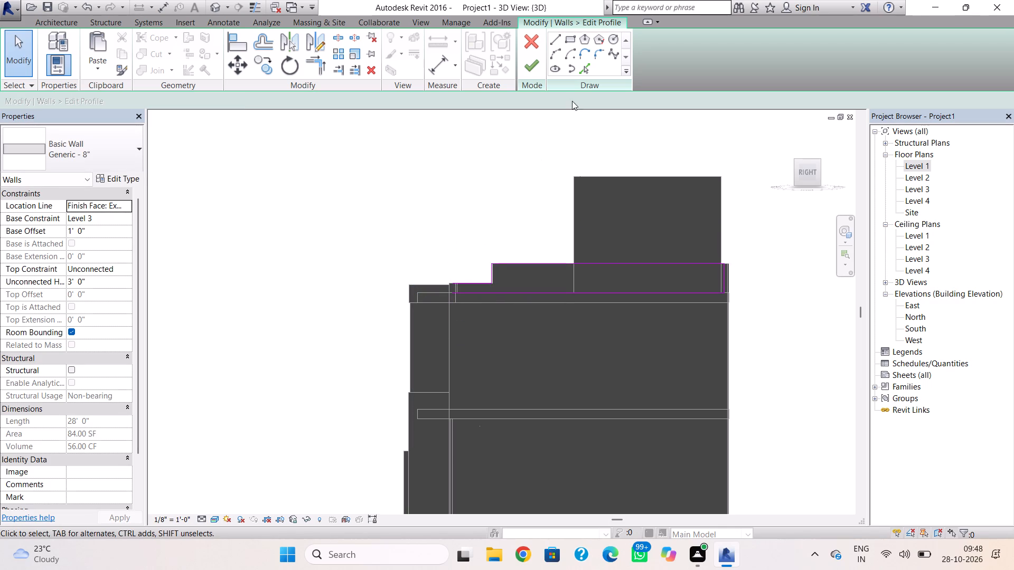
Draw a new front end line from the profile's base up to the notch's bottom edge and finish the east parapet's profile.
click(558, 45)
scroll(433, 324, up, 3)
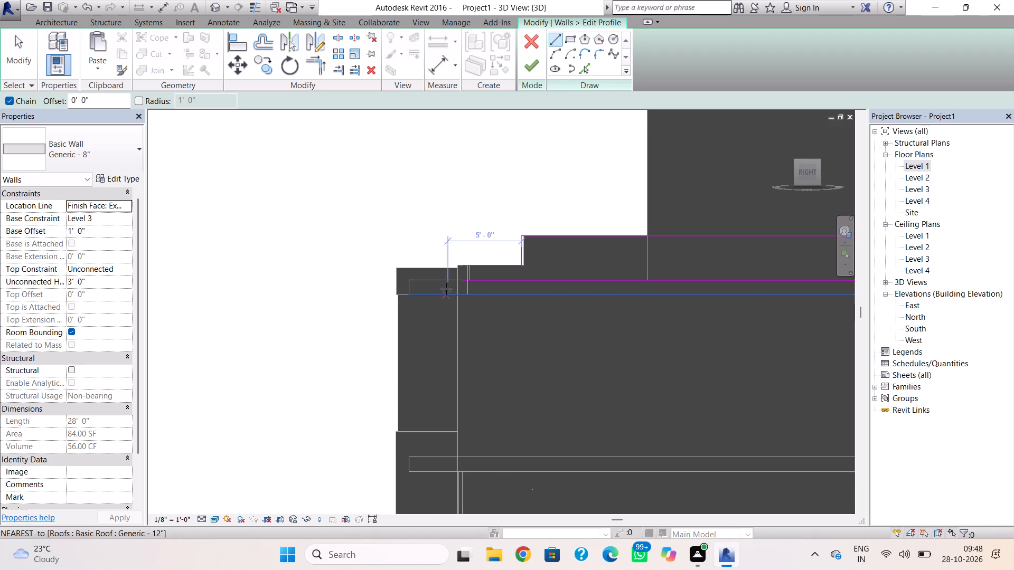
scroll(447, 287, up, 3)
click(473, 273)
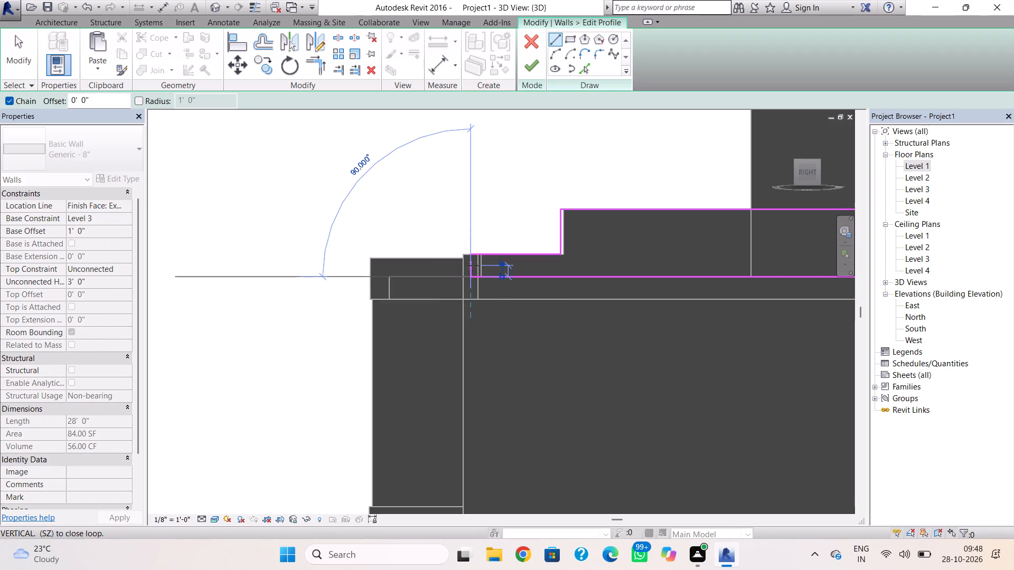
click(472, 256)
key(Escape)
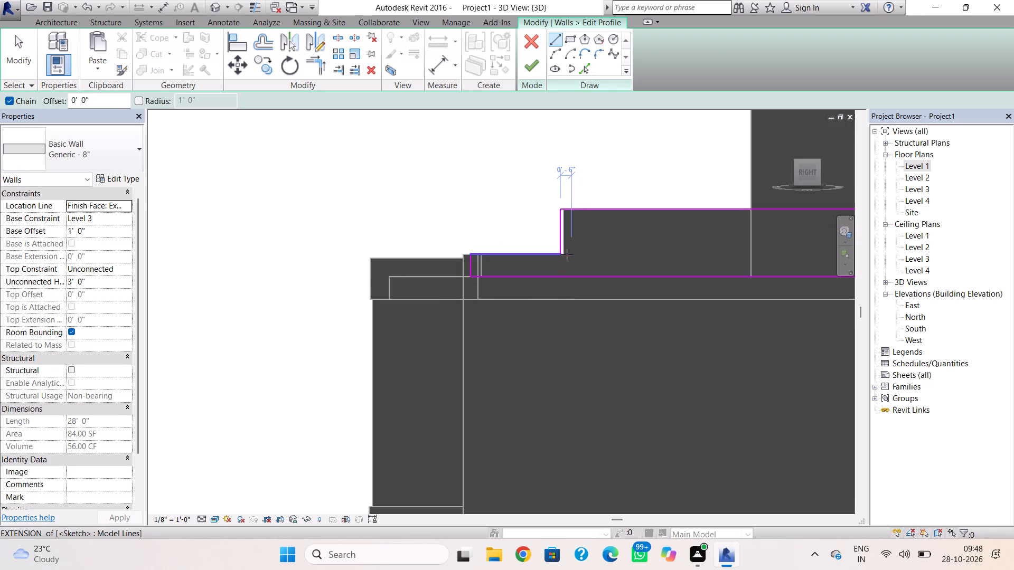
click(530, 62)
shift+right_drag(486, 341, 501, 355)
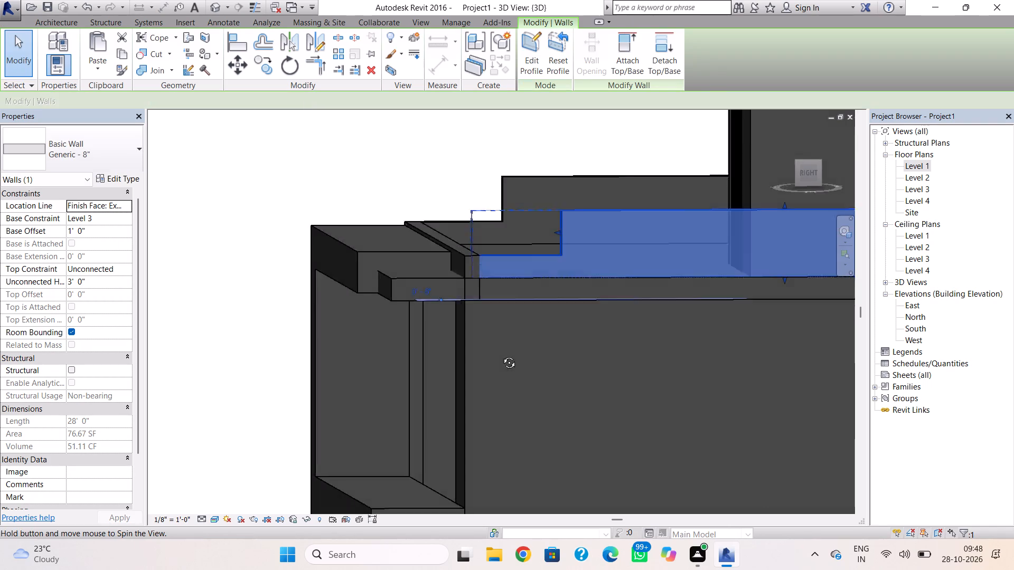
shift+right_drag(501, 355, 678, 385)
key(Escape)
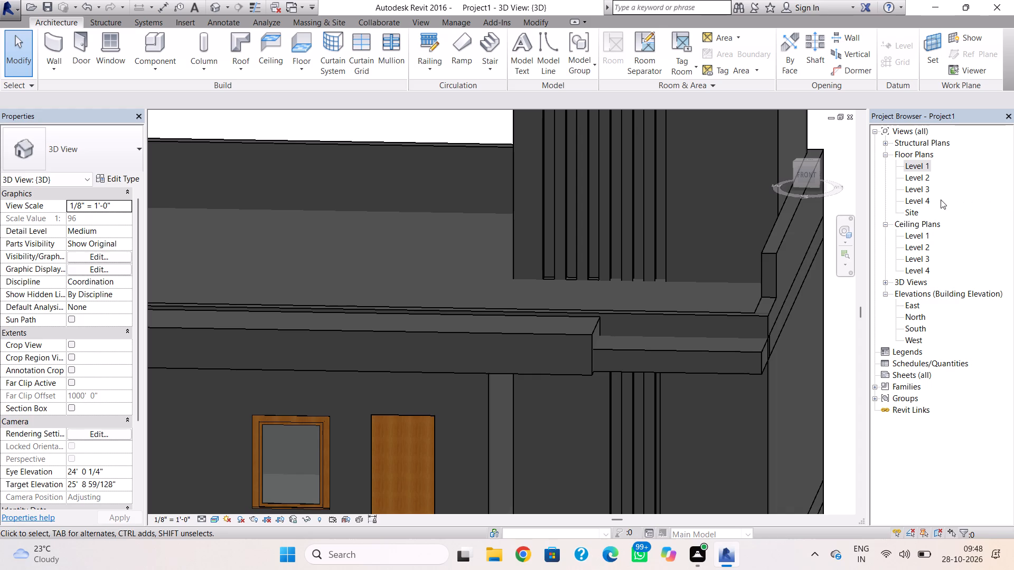
Open the Level 3 floor plan and start a railing with a sketched path.
double_click(927, 199)
scroll(734, 300, down, 1)
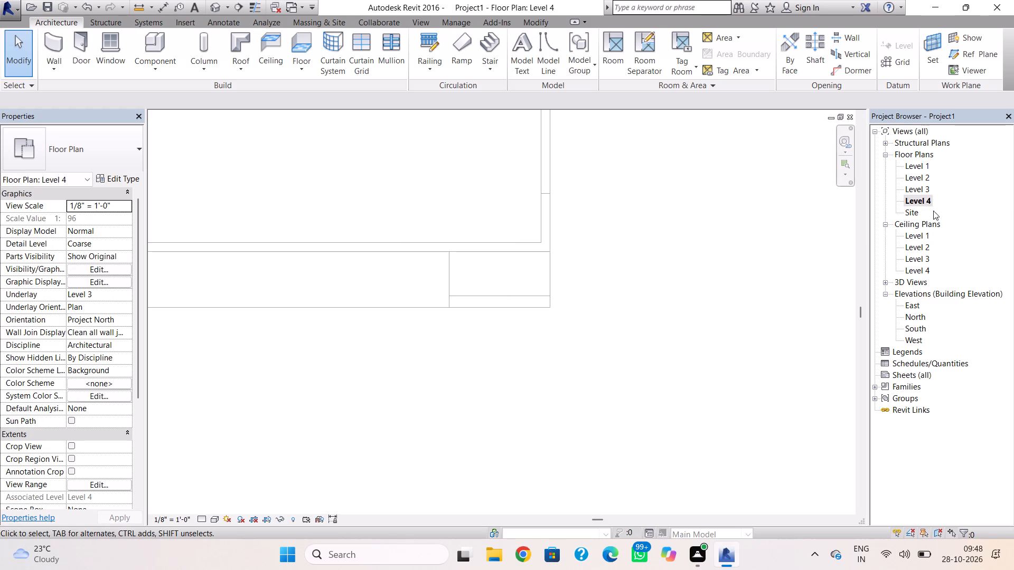
double_click(916, 190)
scroll(755, 255, down, 2)
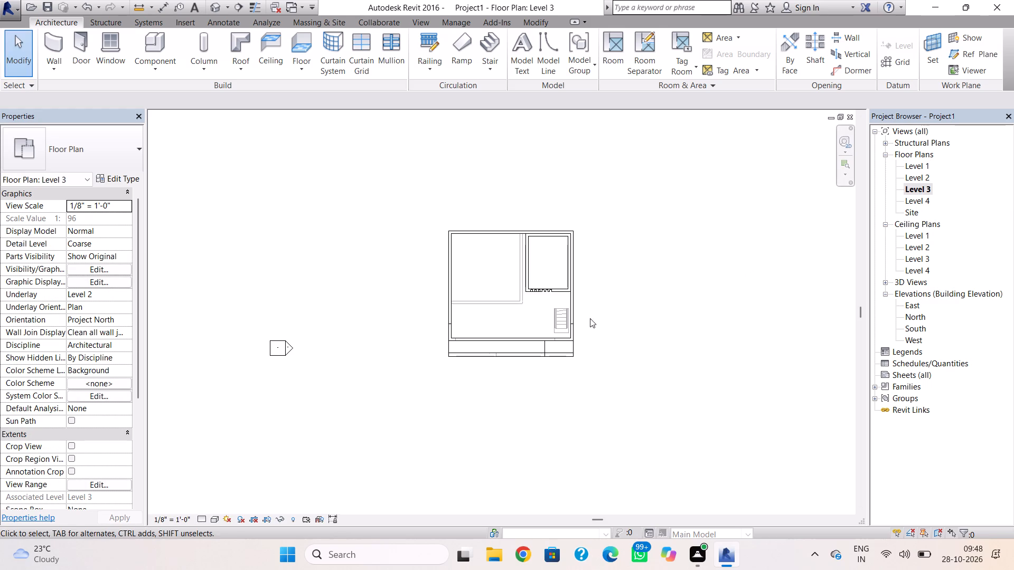
scroll(485, 354, up, 2)
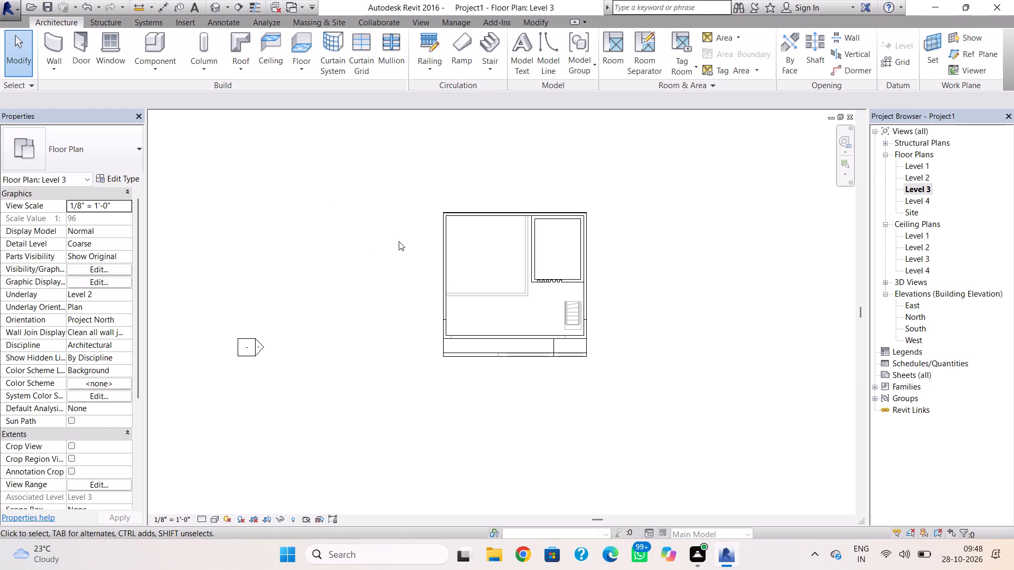
click(434, 49)
Save the project in Documents as "revit internship 22".
click(472, 243)
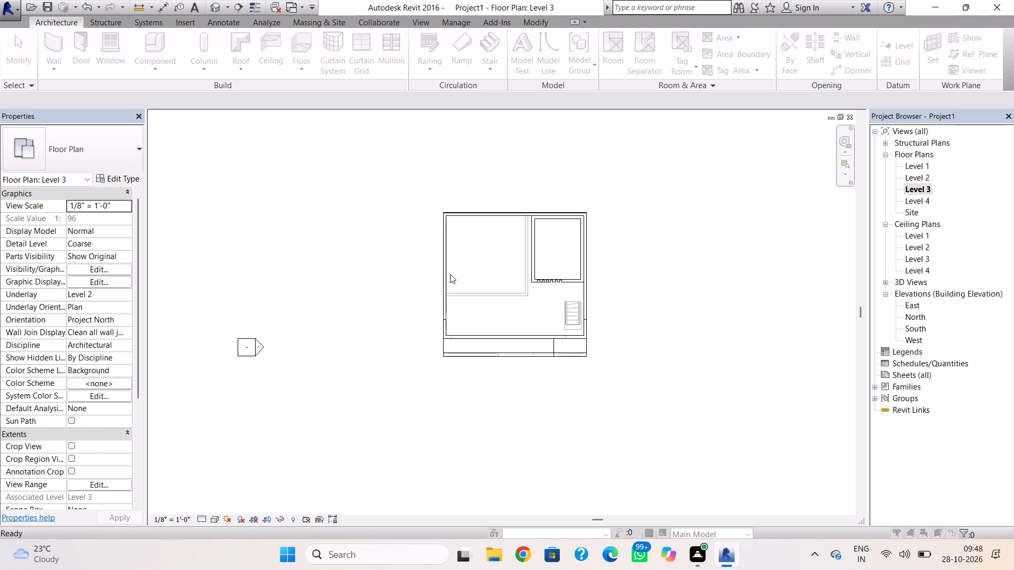
key(BackSpace)
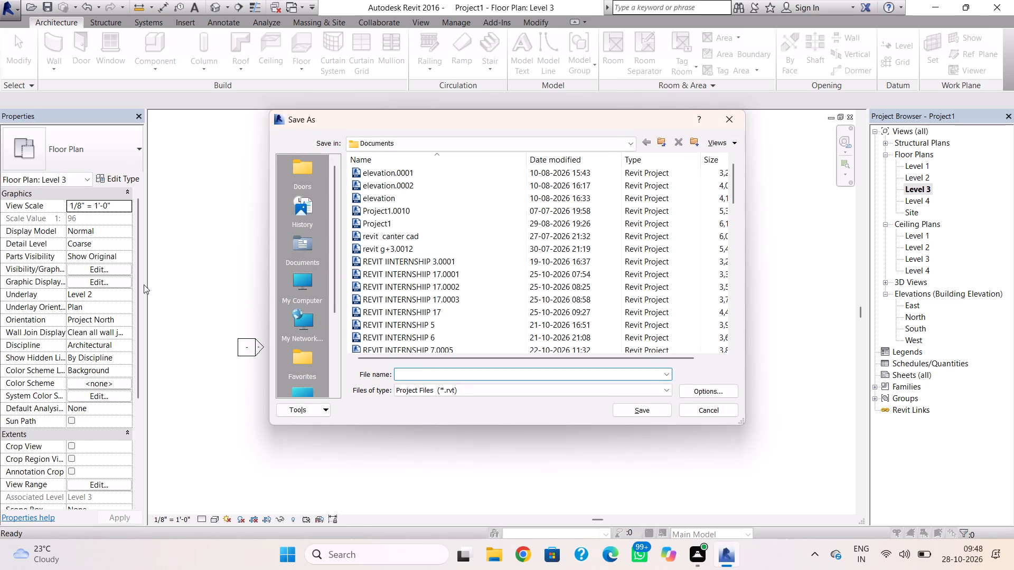
key(r)
key(e)
key(v)
key(i)
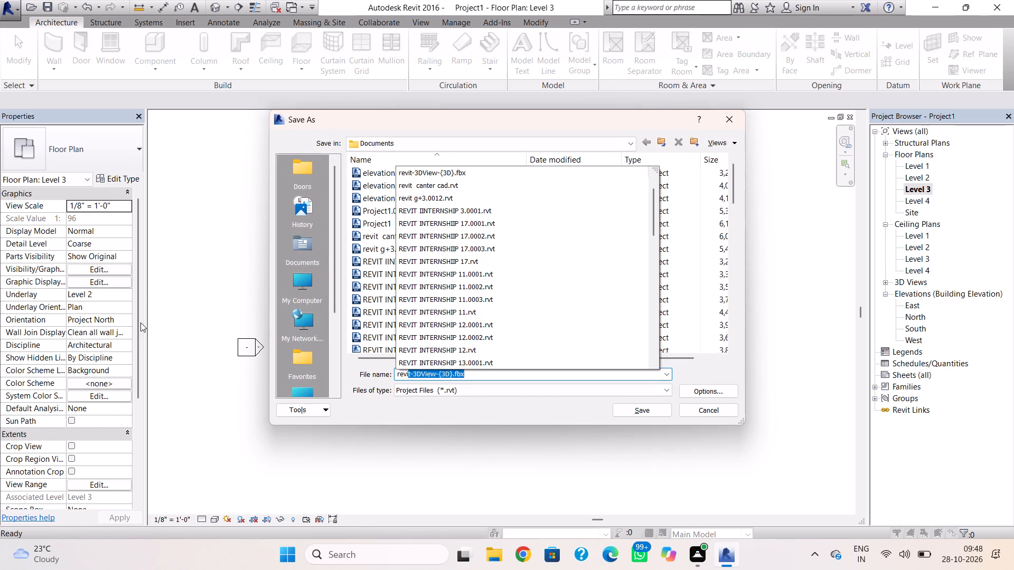
key(t)
key(space)
key(i)
key(n)
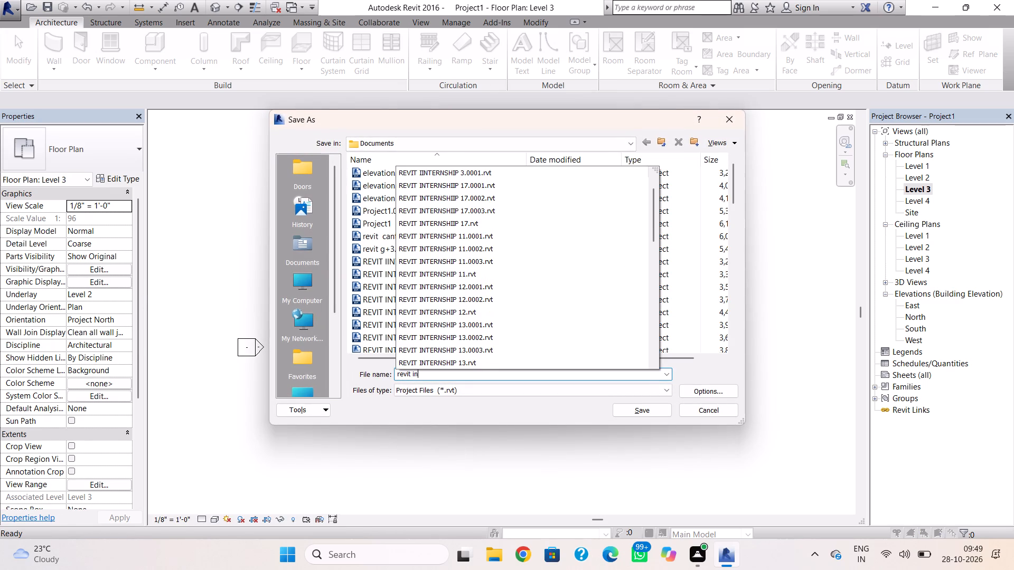
text(te)
key(r)
key(n)
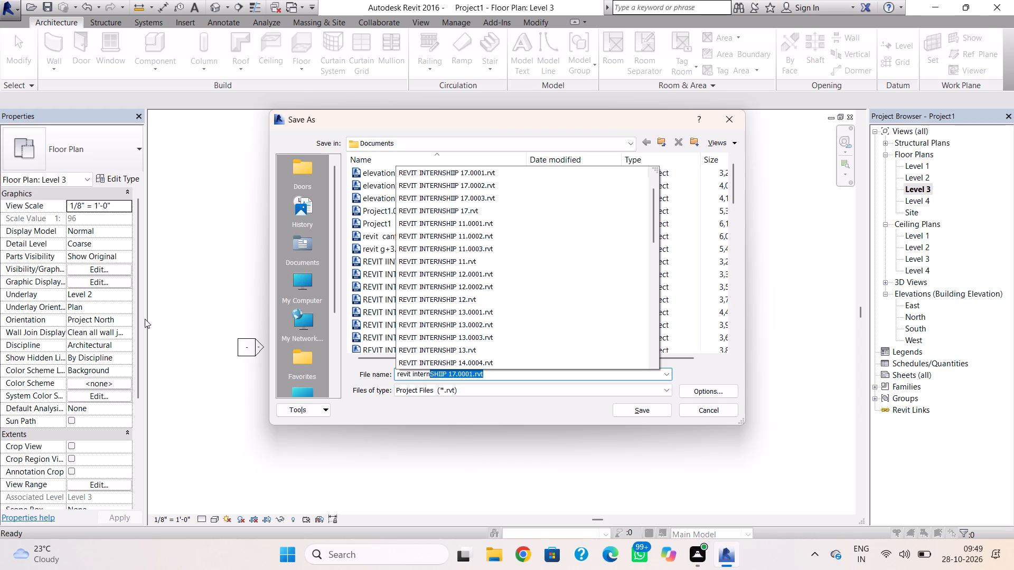
key(s)
key(h)
key(i)
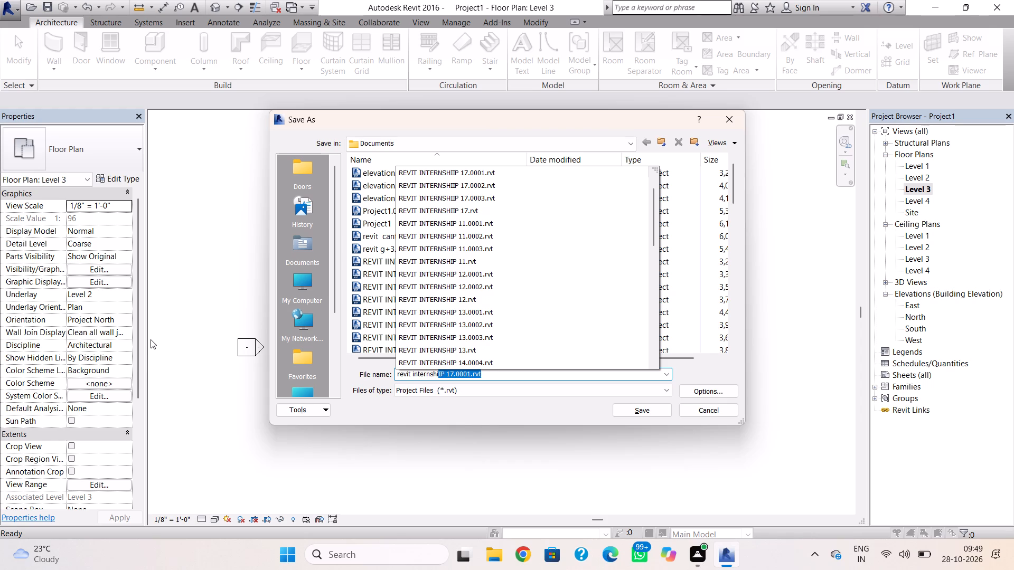
key(p)
key(space)
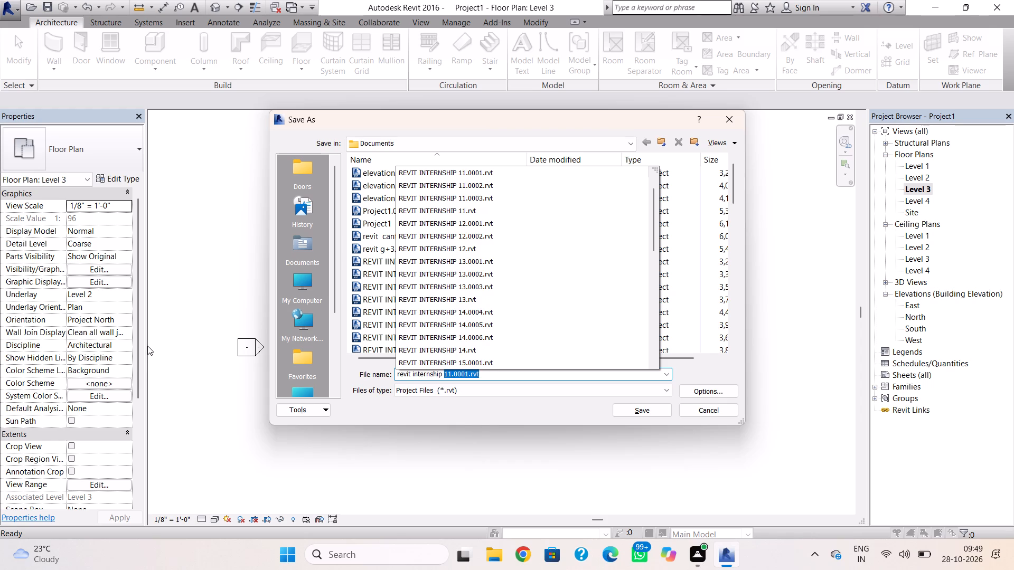
key(2)
key(2)
key(Return)
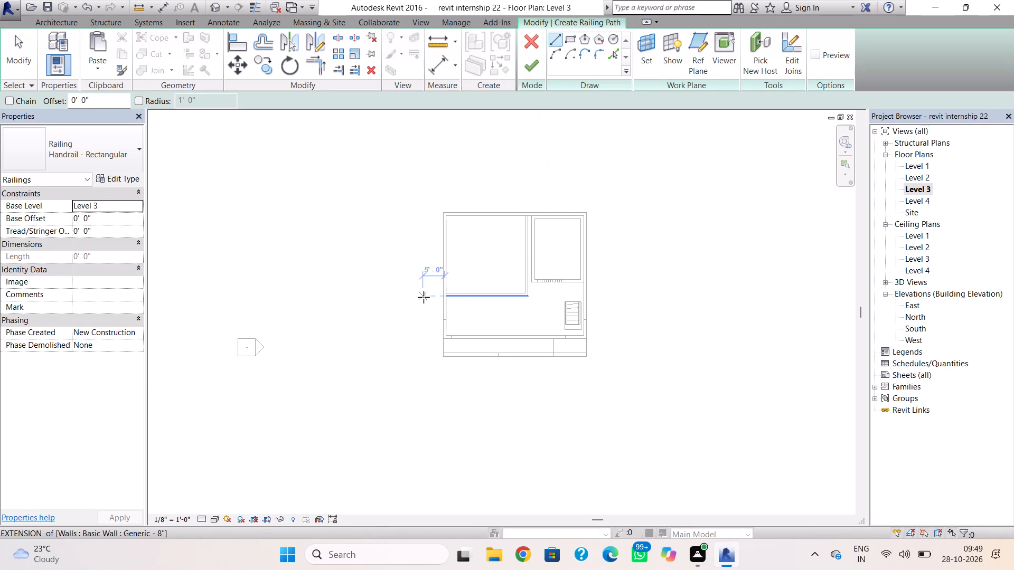
Sketch the railing path along the parapet centrelines: 4' on the west side, about 32' across the front and 4' on the east.
scroll(429, 315, up, 4)
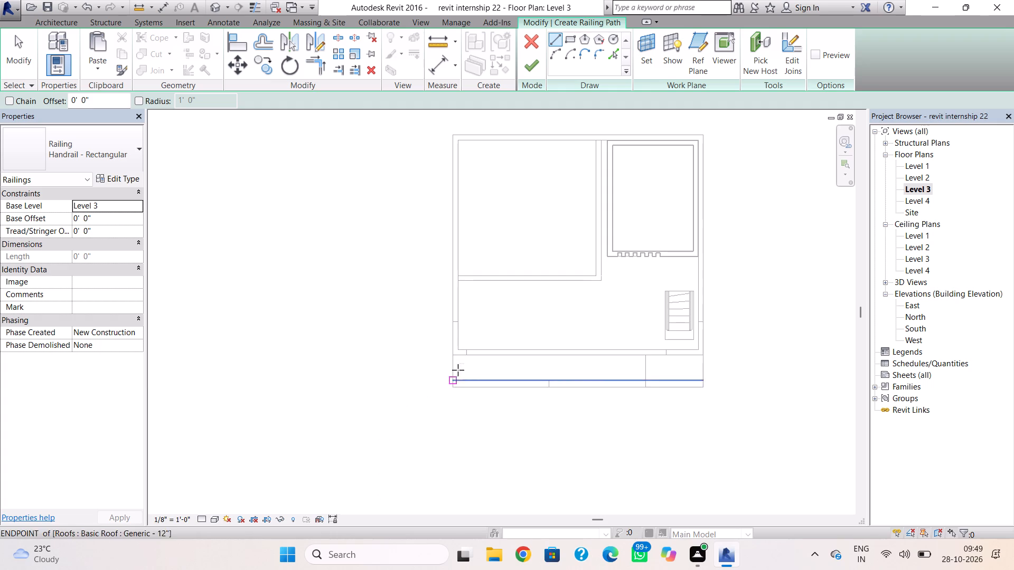
scroll(462, 350, up, 4)
scroll(458, 305, up, 5)
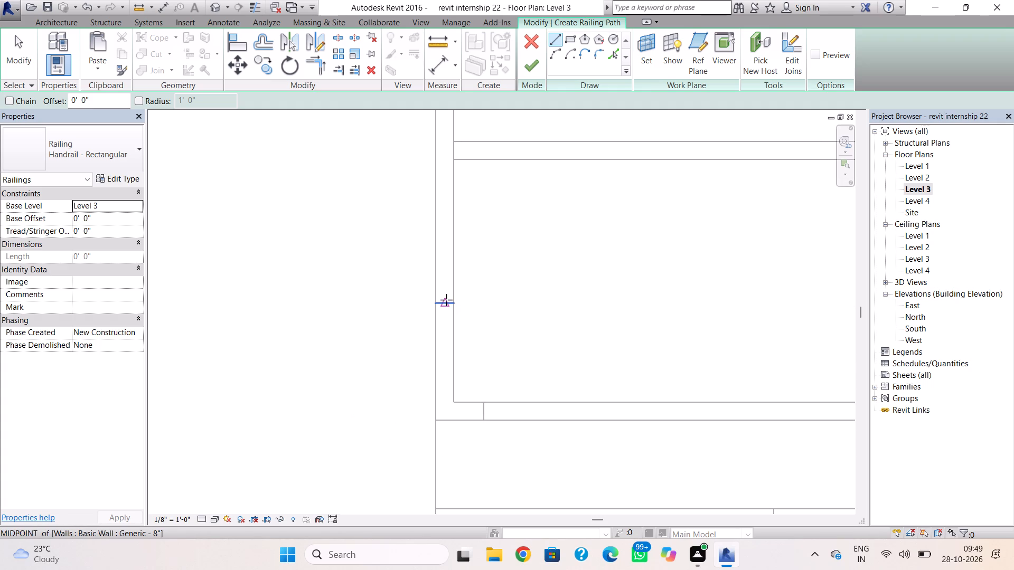
click(445, 303)
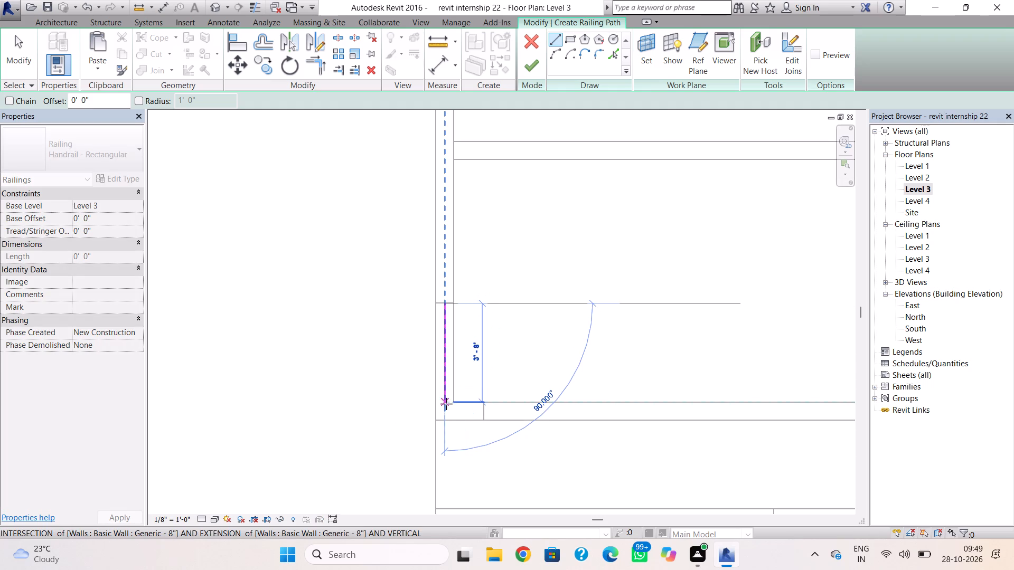
click(448, 408)
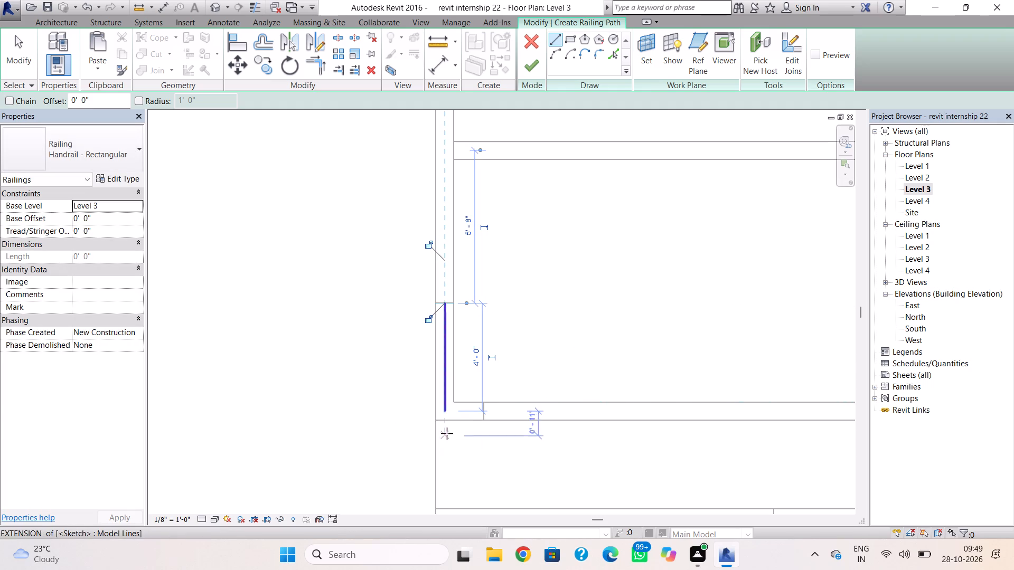
click(444, 415)
scroll(619, 396, down, 2)
middle_drag(620, 401, 381, 438)
scroll(607, 400, down, 3)
scroll(802, 422, up, 4)
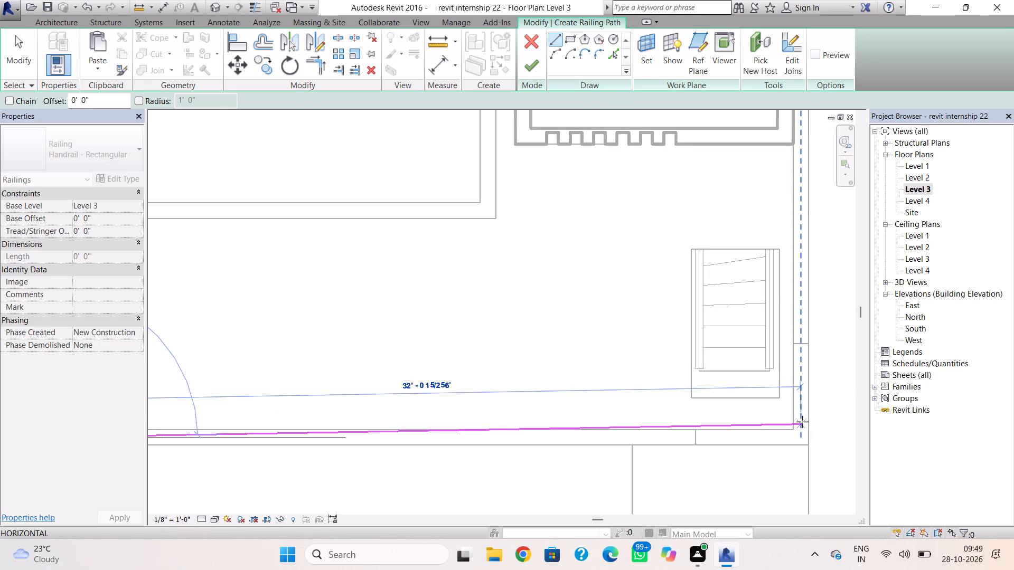
scroll(802, 423, up, 4)
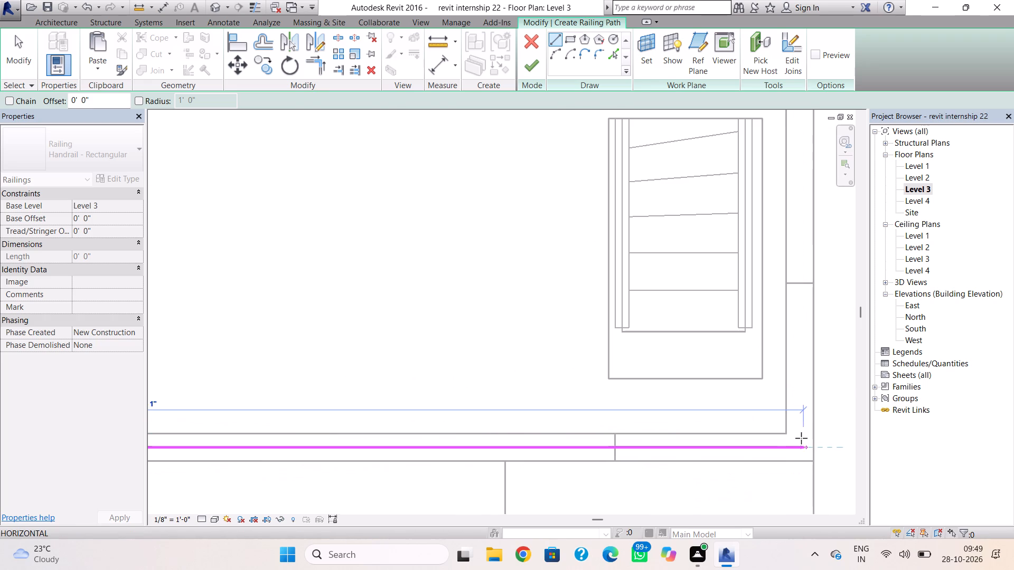
click(800, 443)
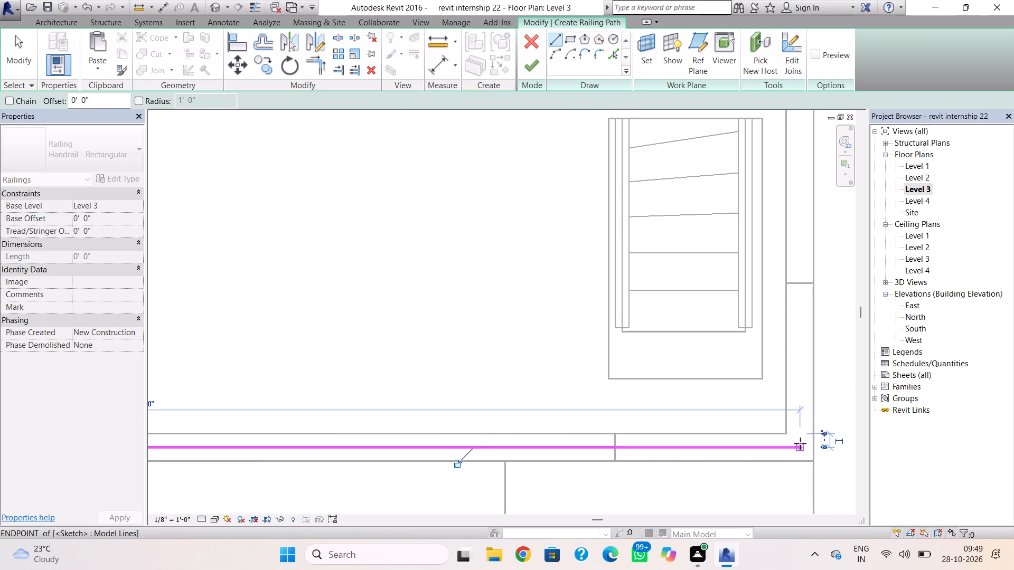
click(800, 287)
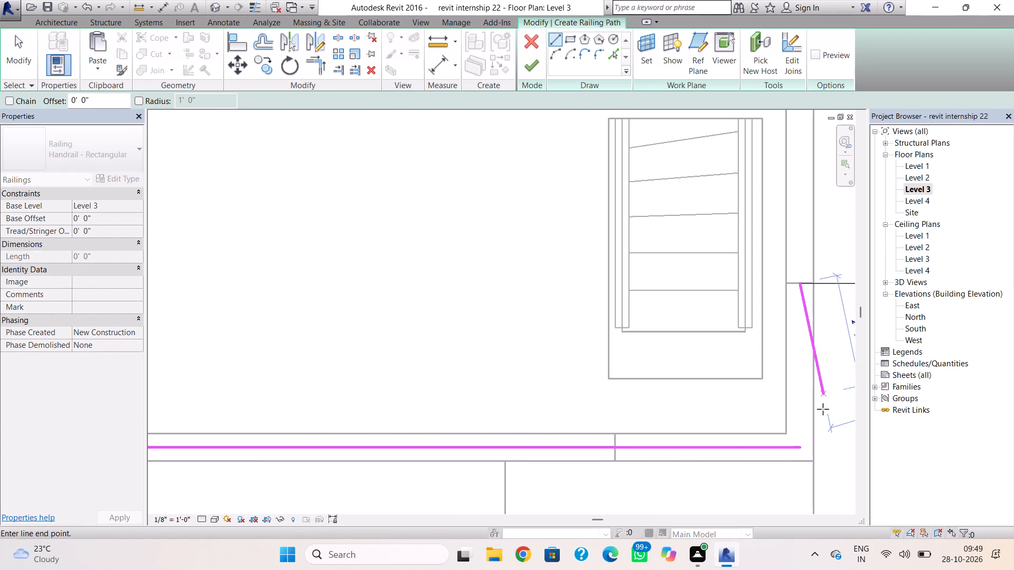
click(802, 445)
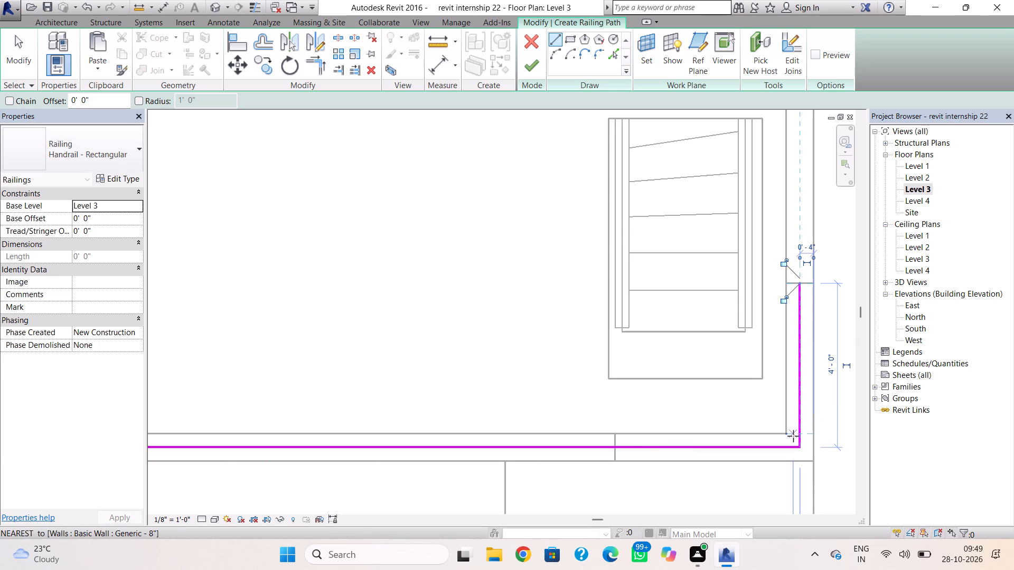
Finish the railing path sketch along the front roof parapet.
key(Escape)
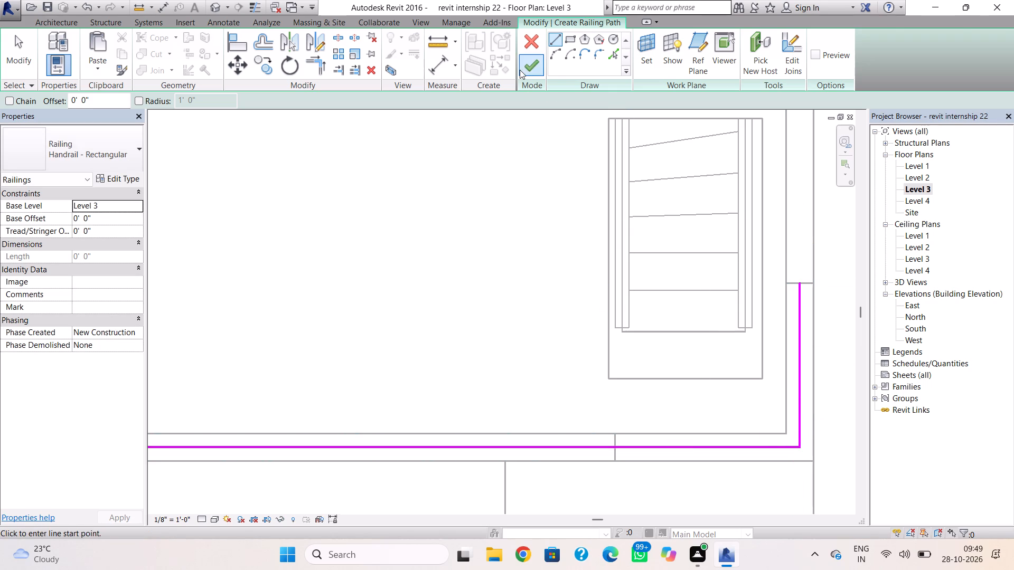
click(522, 68)
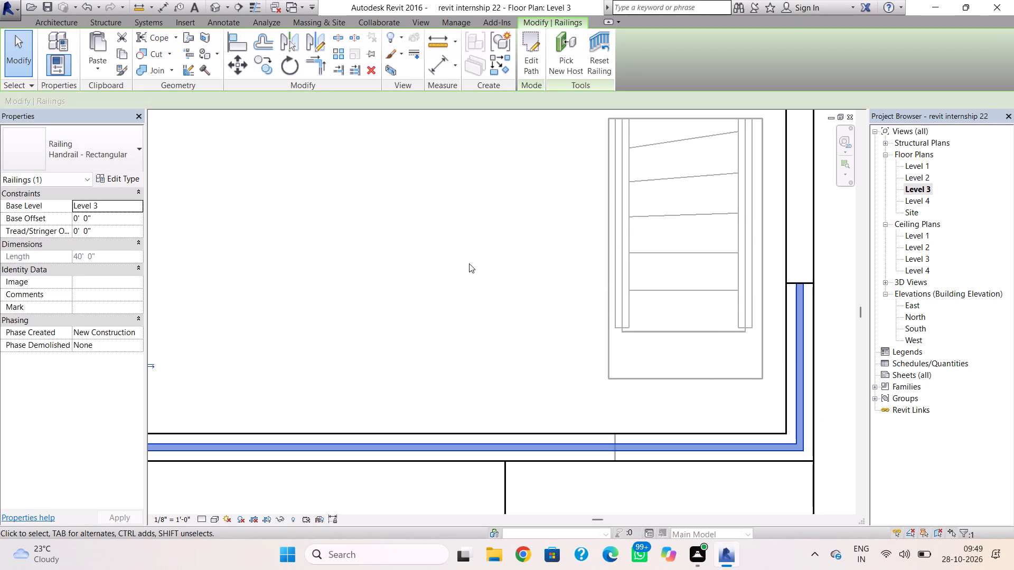
In the 3D view, change the front parapet railing's type to Glass Panel - Bottom Fill.
click(215, 11)
click(378, 299)
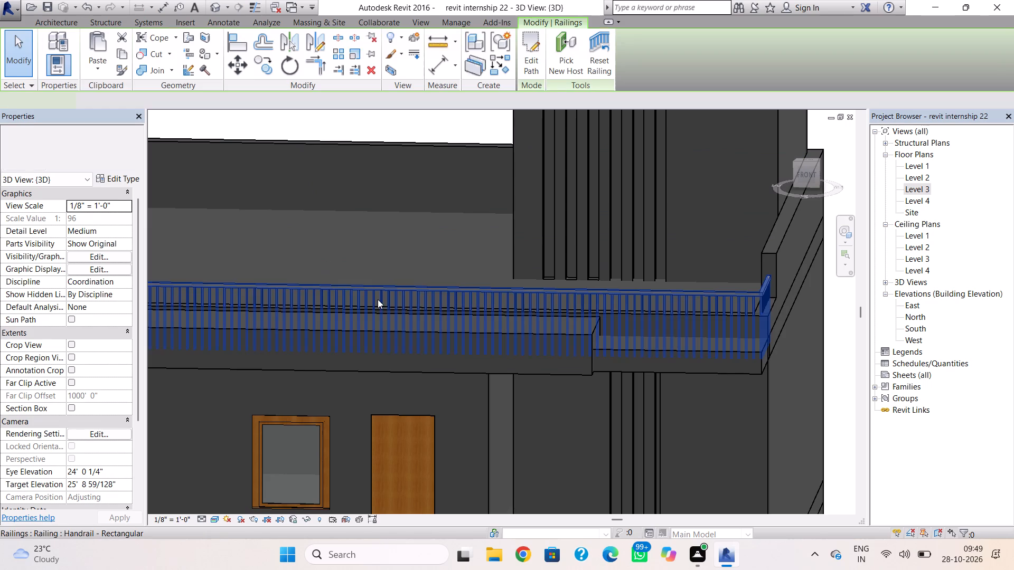
scroll(297, 357, down, 3)
middle_drag(321, 369, 370, 372)
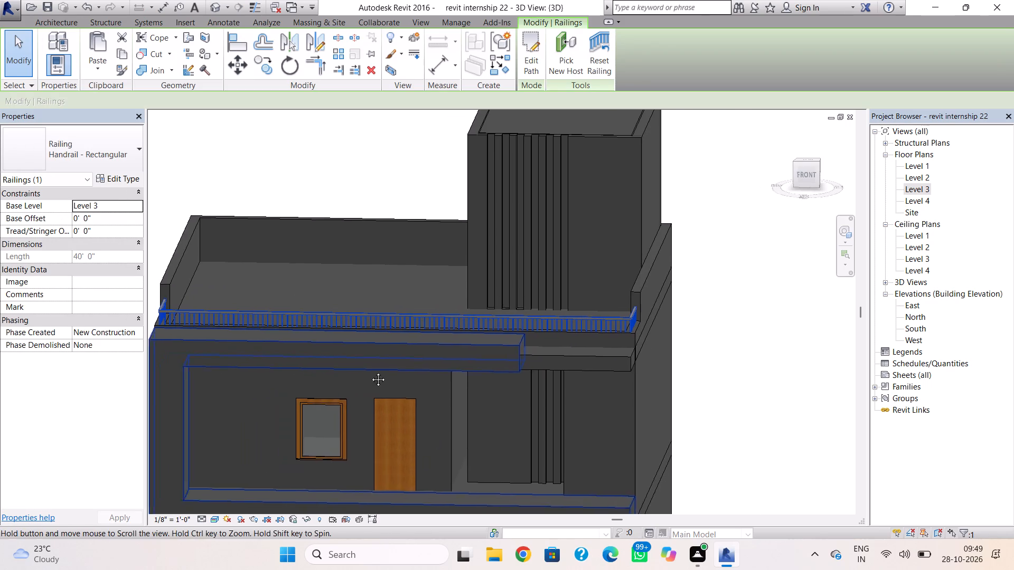
middle_drag(370, 372, 421, 362)
click(117, 160)
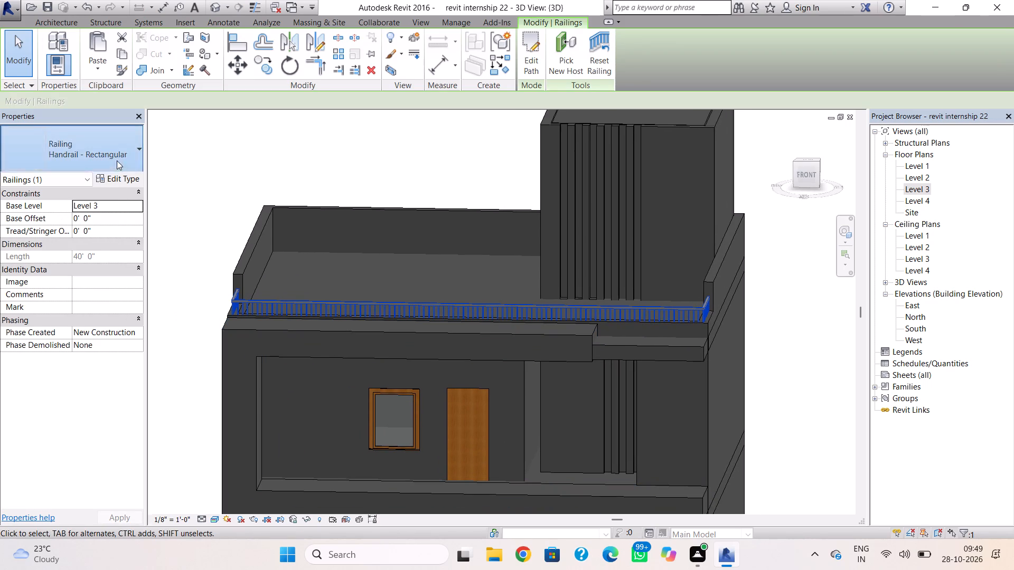
click(115, 210)
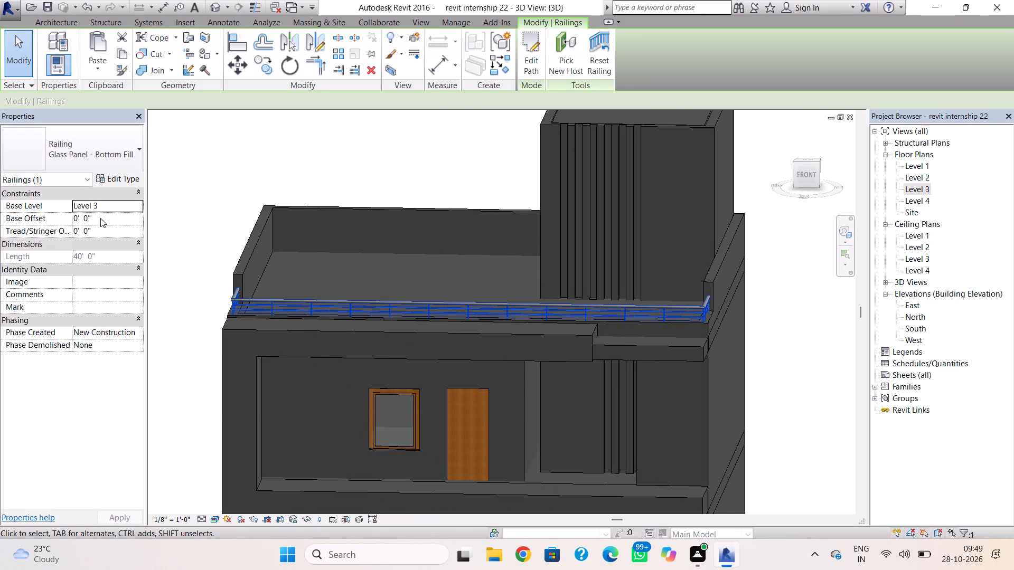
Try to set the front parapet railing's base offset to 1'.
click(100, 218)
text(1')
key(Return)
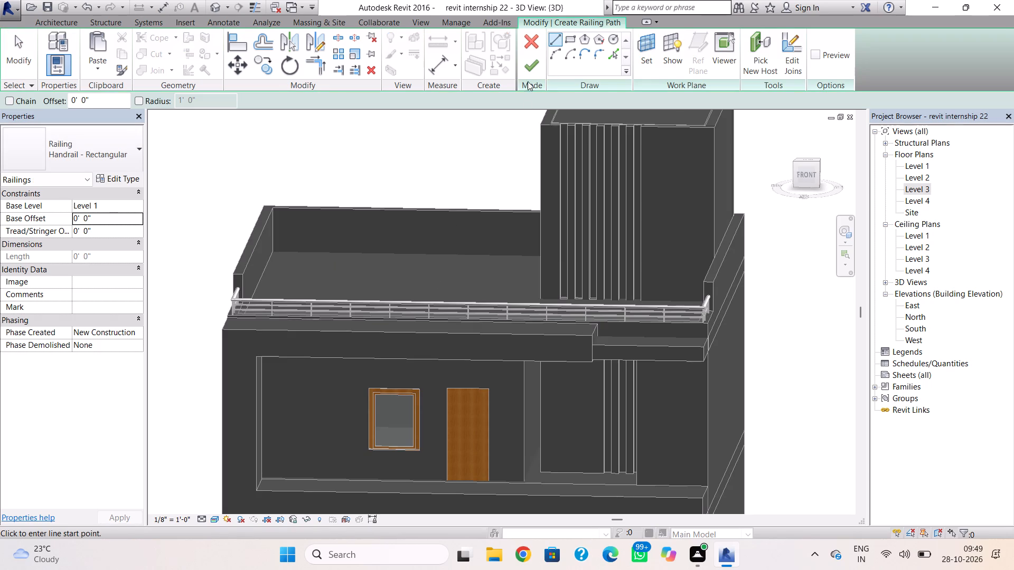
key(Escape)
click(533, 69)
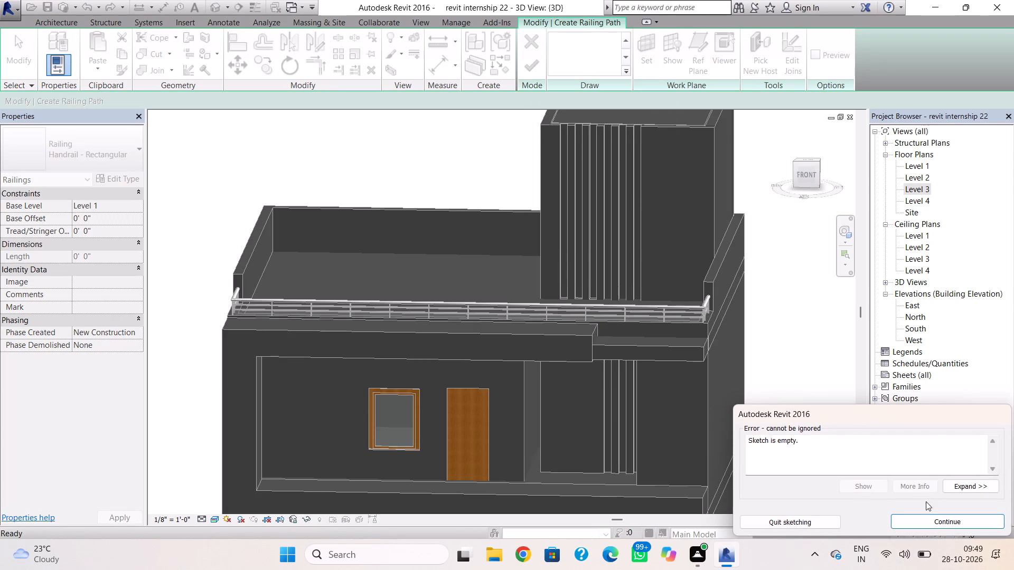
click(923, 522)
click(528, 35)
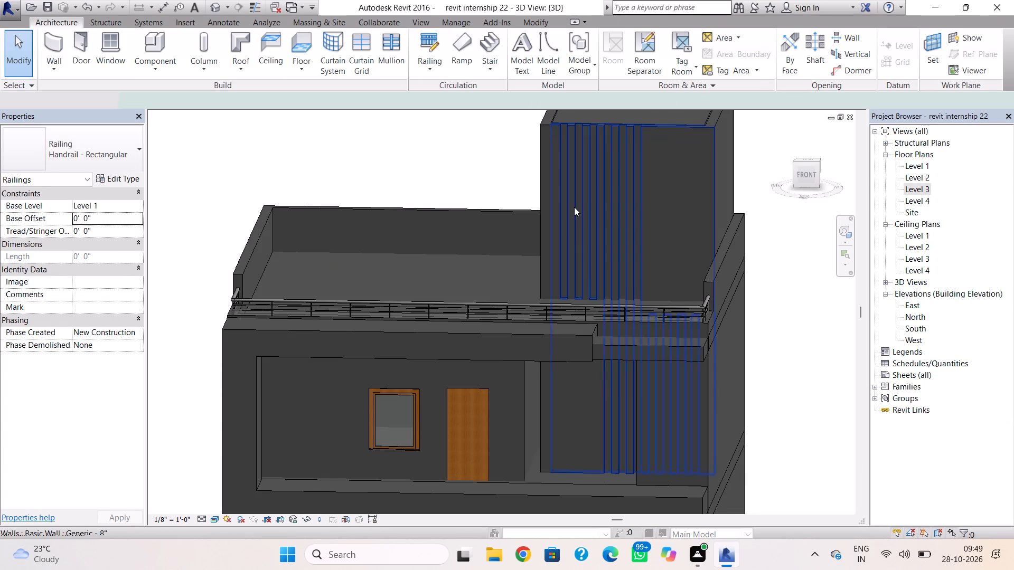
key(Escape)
Set the front parapet railing's base offset to 1' and quit the empty railing sketch without keeping it.
click(434, 306)
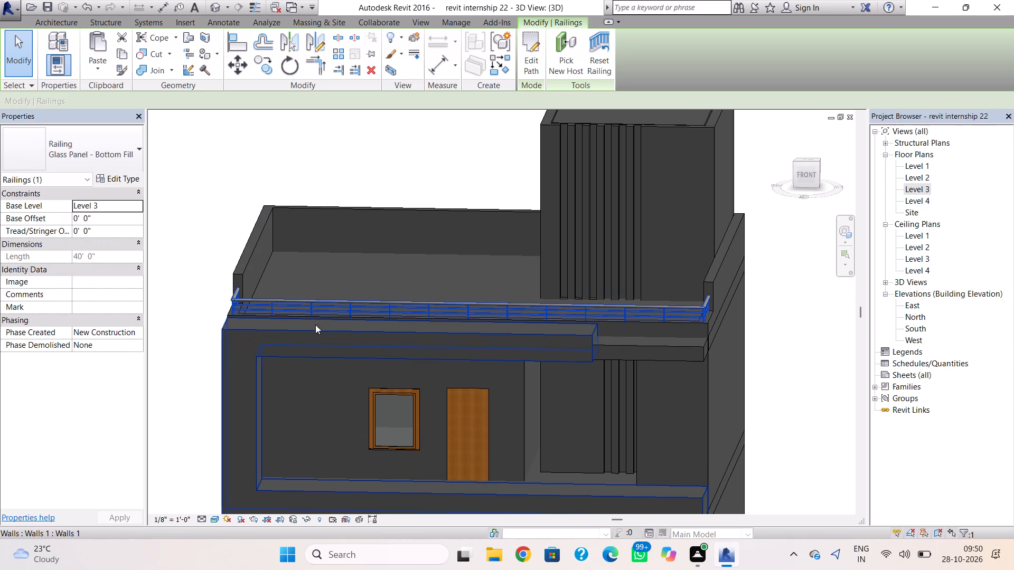
click(123, 220)
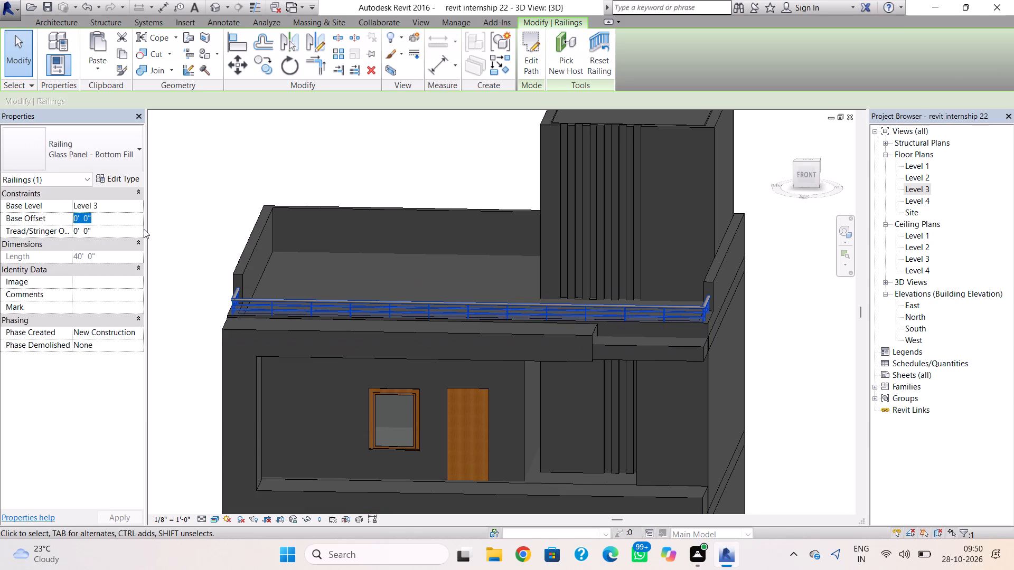
key(1)
key(apostrophe)
key(Return)
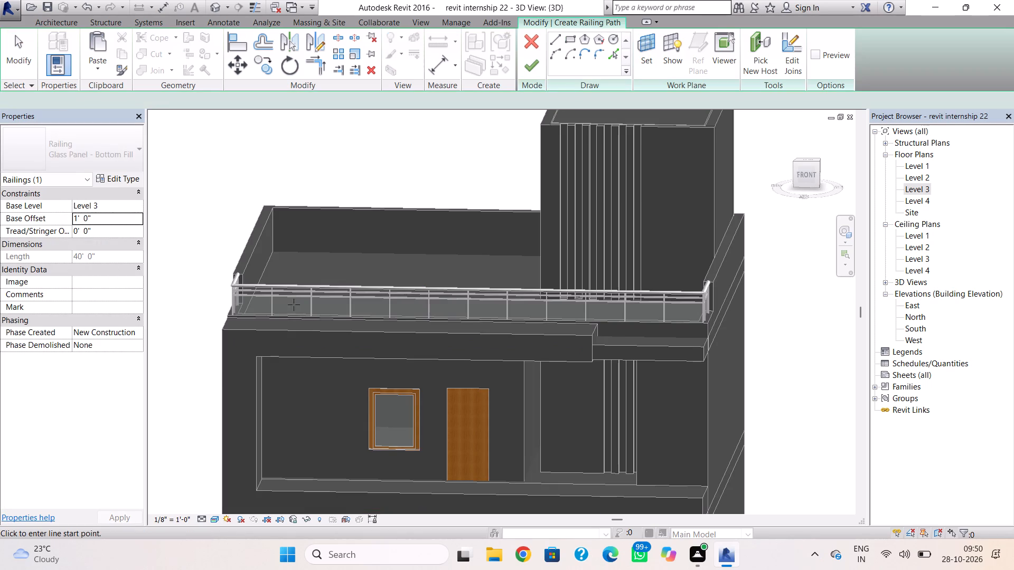
key(Escape)
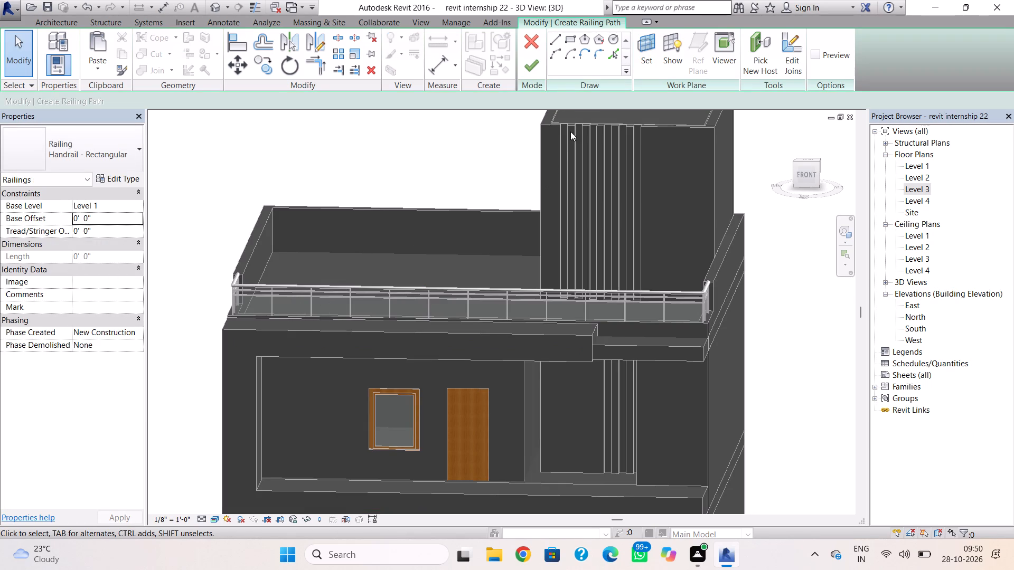
click(536, 71)
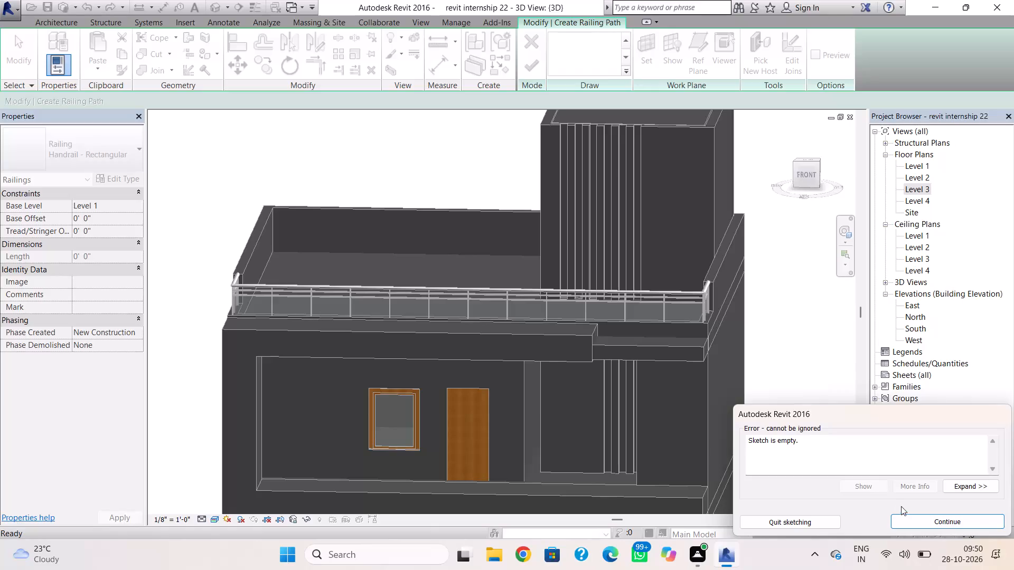
click(906, 511)
click(933, 519)
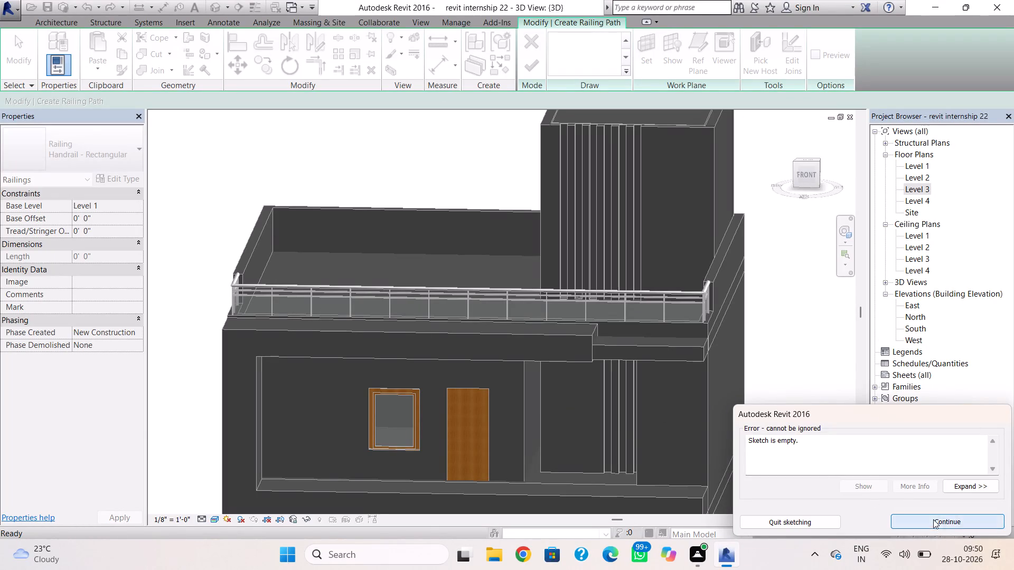
click(535, 42)
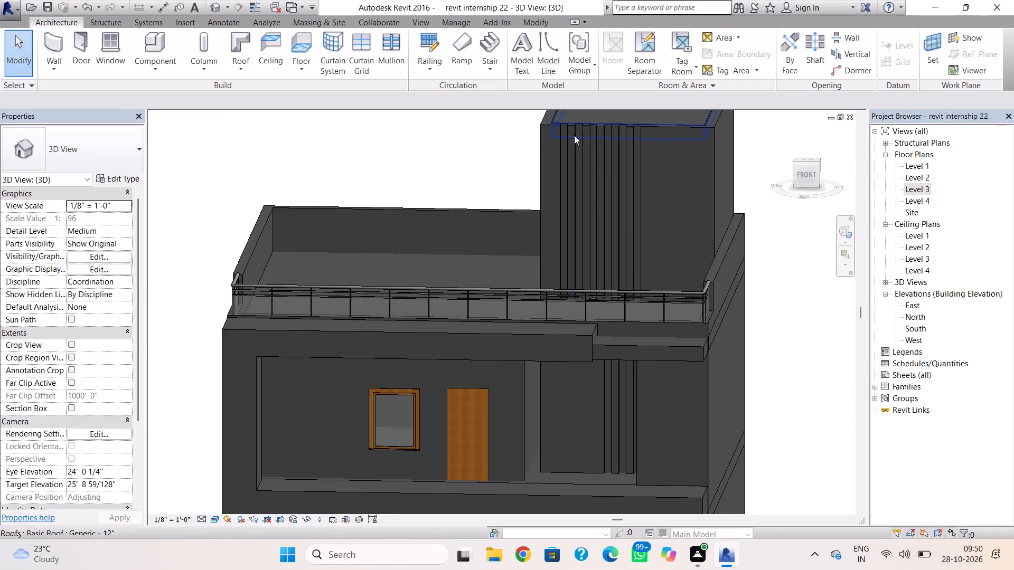
click(512, 314)
key(Escape)
key(Escape)
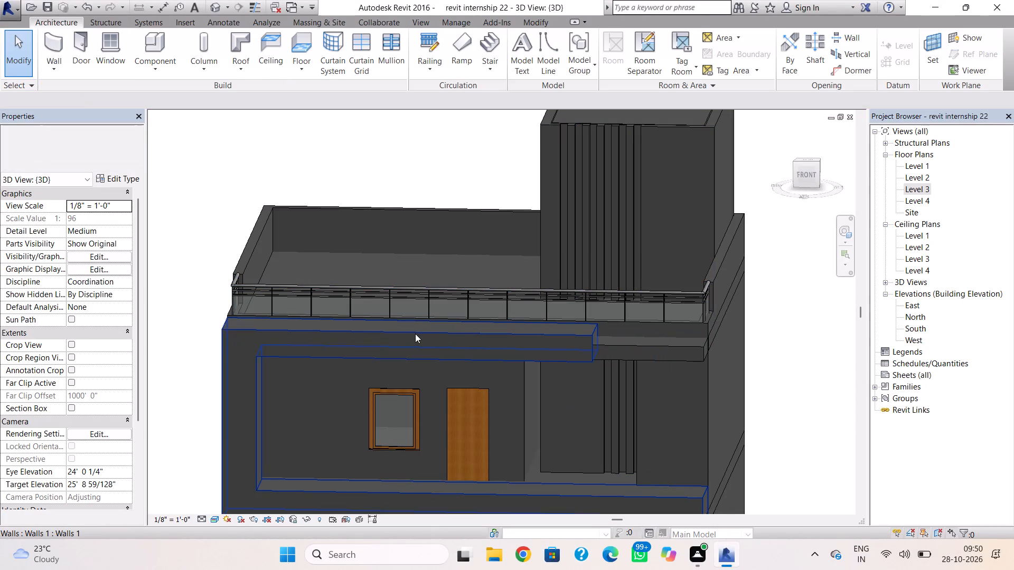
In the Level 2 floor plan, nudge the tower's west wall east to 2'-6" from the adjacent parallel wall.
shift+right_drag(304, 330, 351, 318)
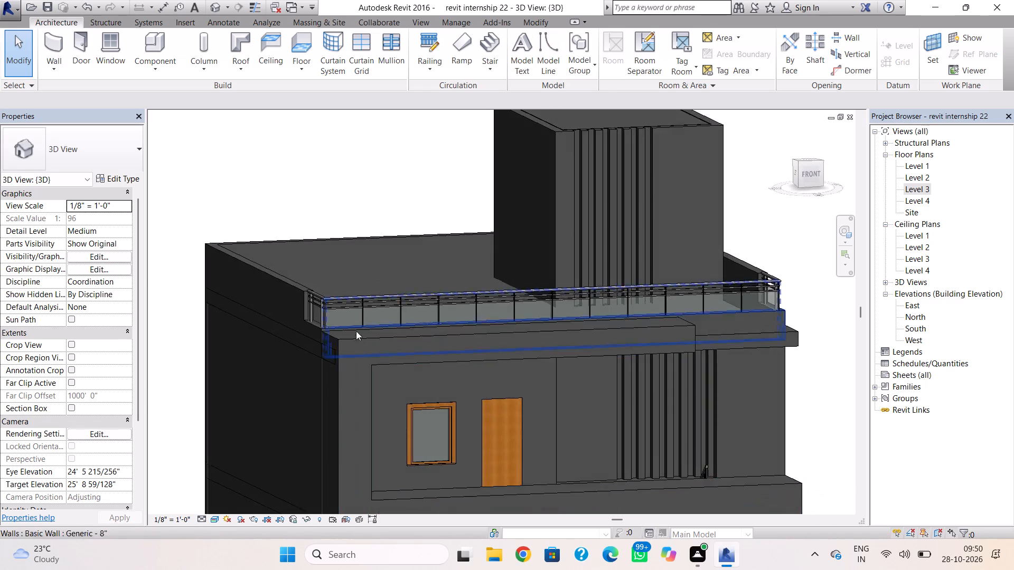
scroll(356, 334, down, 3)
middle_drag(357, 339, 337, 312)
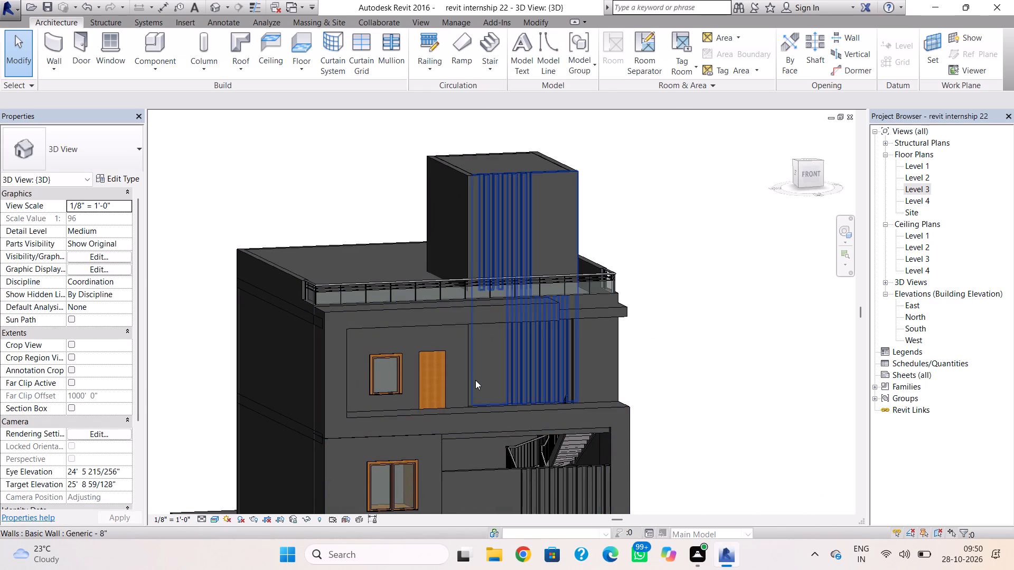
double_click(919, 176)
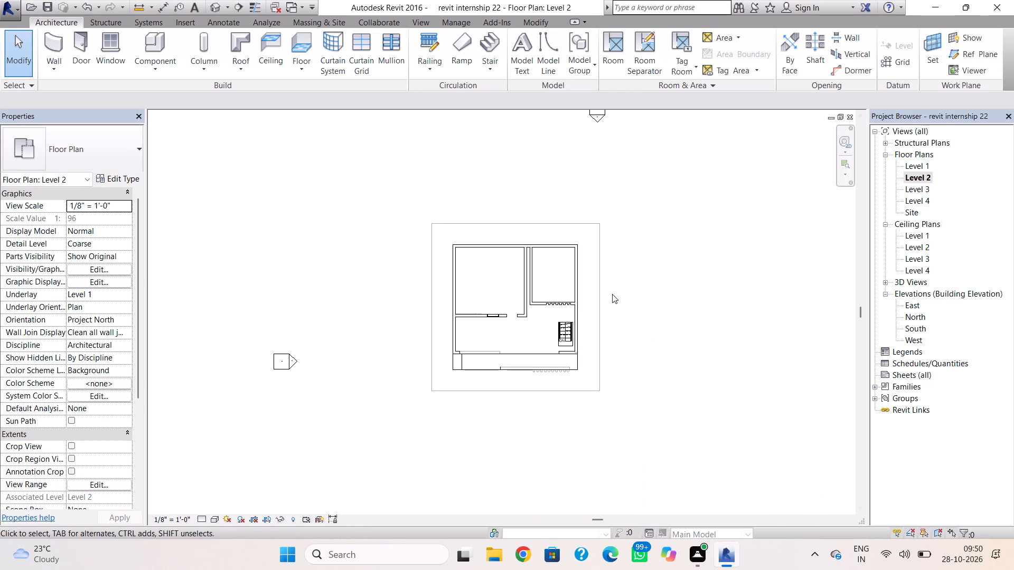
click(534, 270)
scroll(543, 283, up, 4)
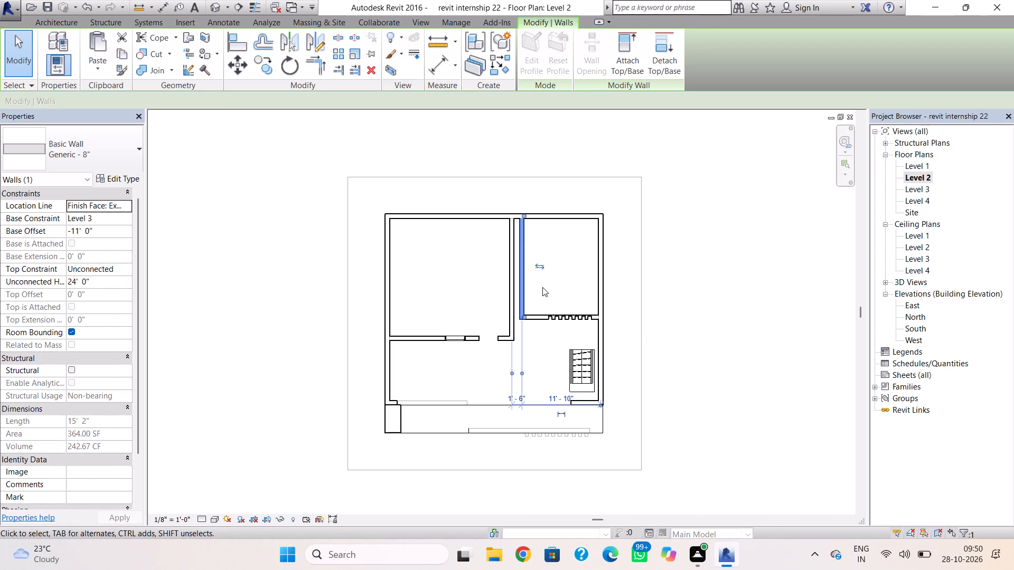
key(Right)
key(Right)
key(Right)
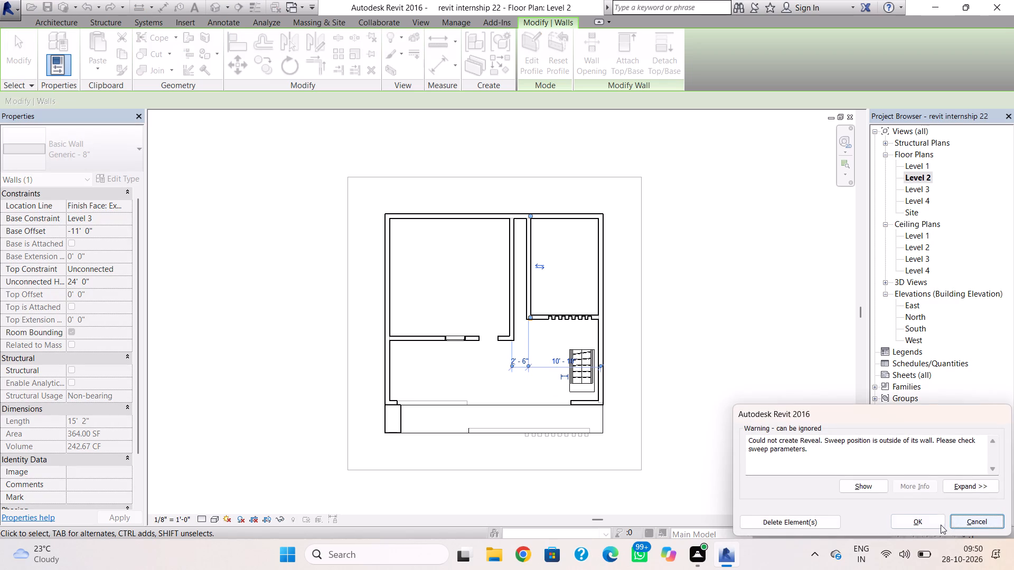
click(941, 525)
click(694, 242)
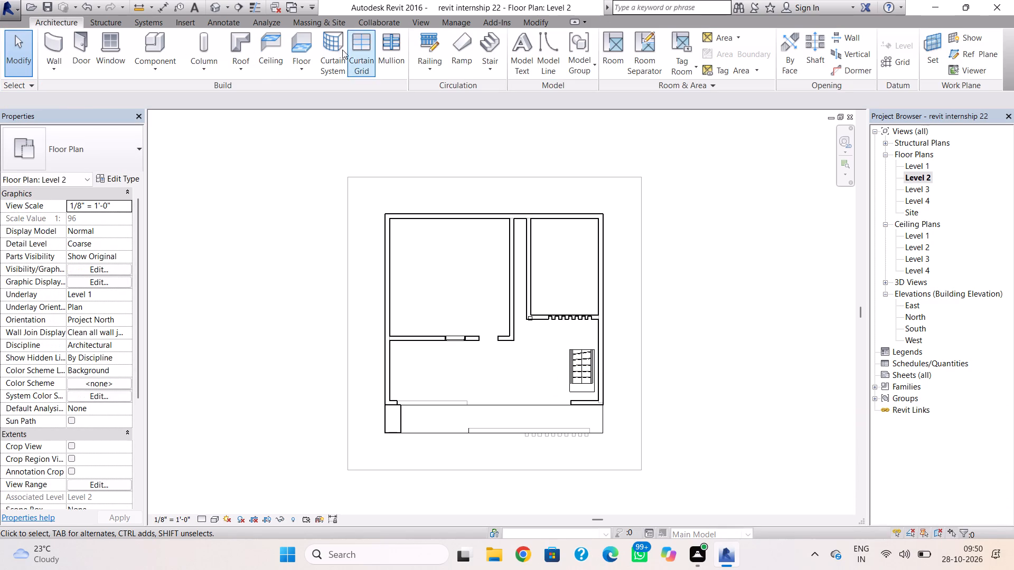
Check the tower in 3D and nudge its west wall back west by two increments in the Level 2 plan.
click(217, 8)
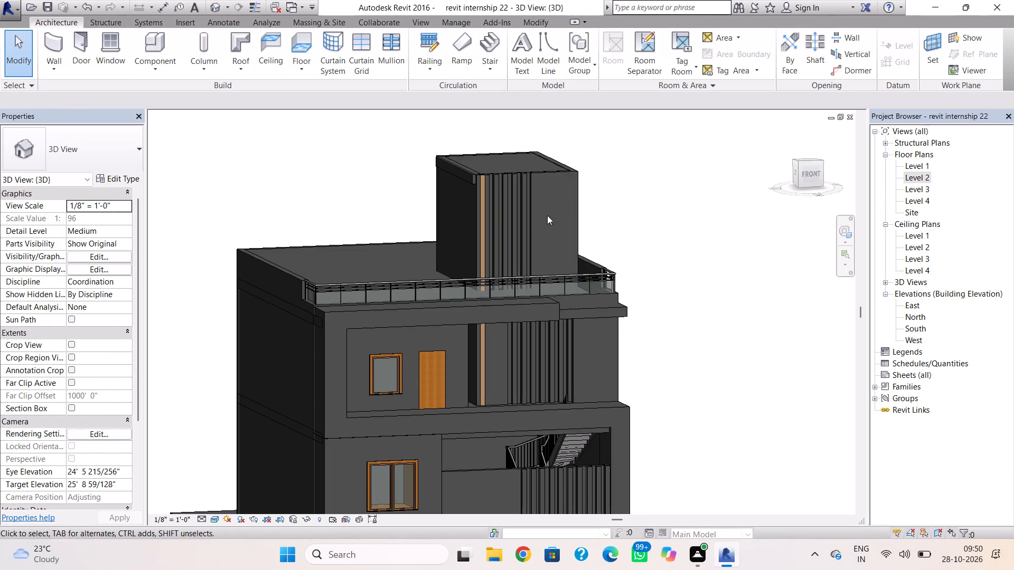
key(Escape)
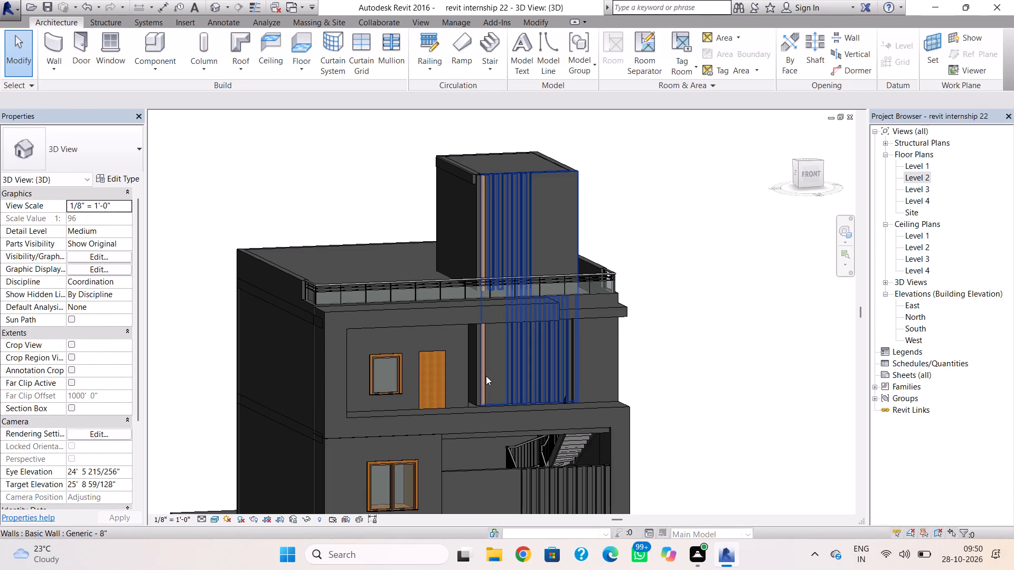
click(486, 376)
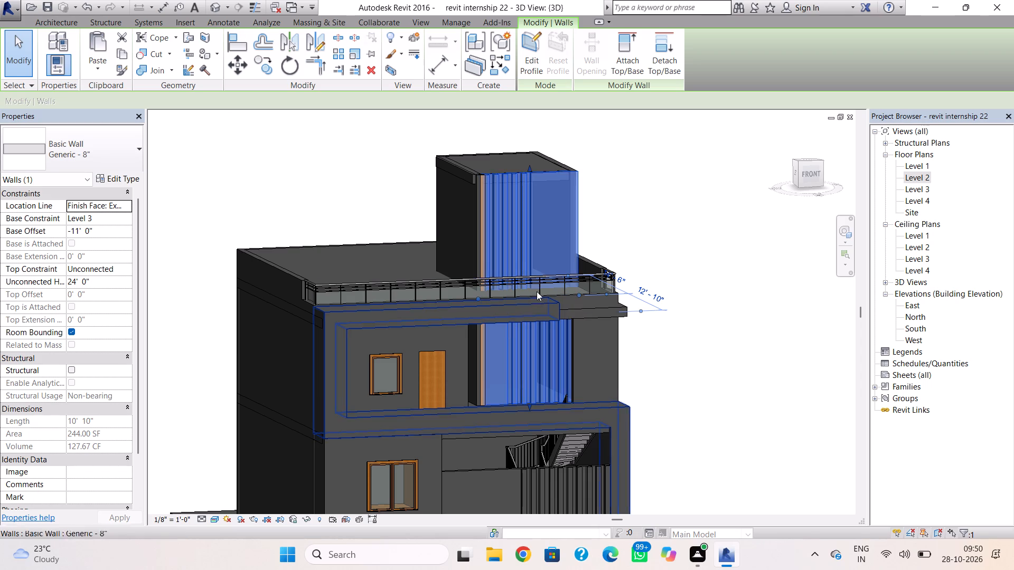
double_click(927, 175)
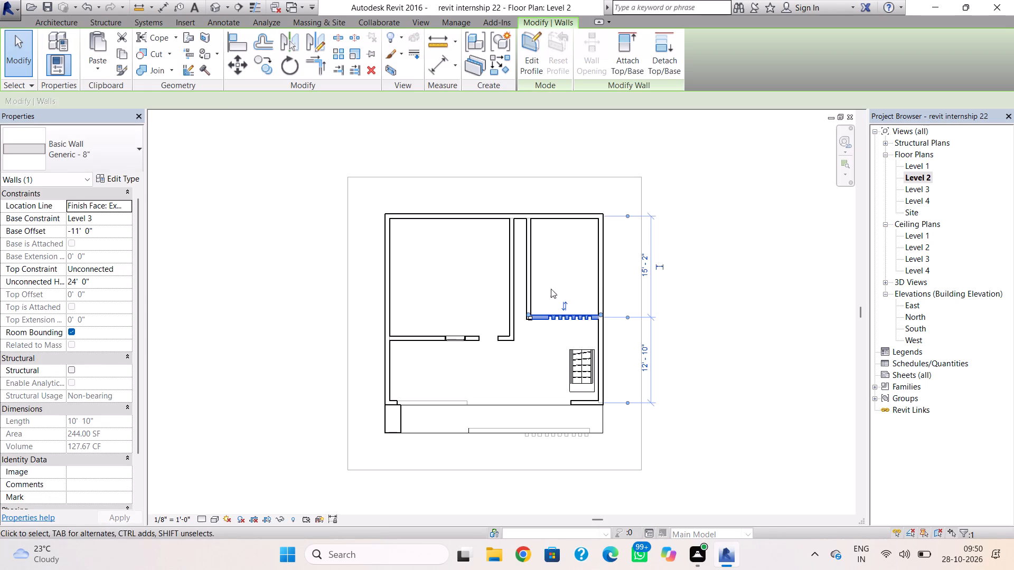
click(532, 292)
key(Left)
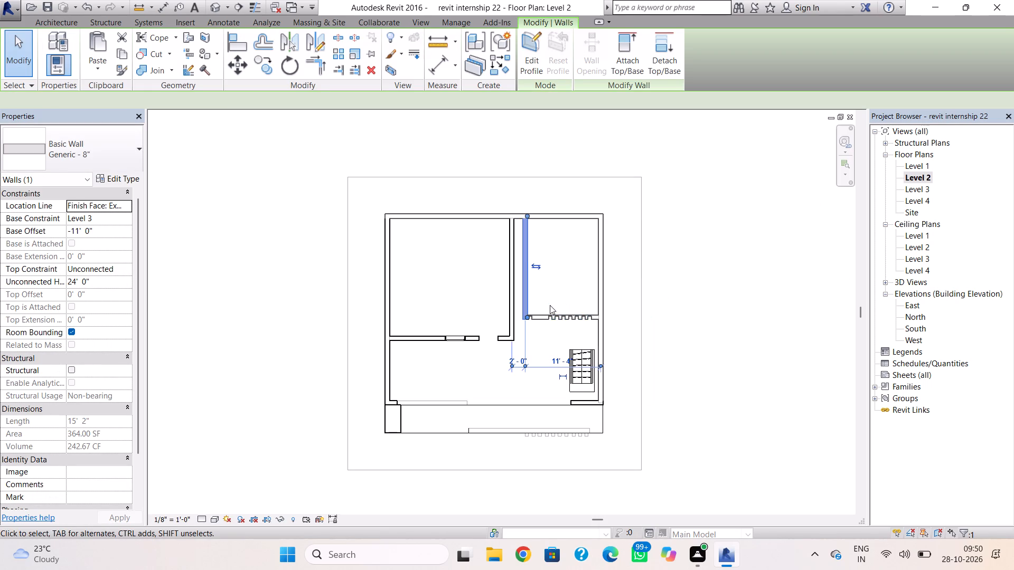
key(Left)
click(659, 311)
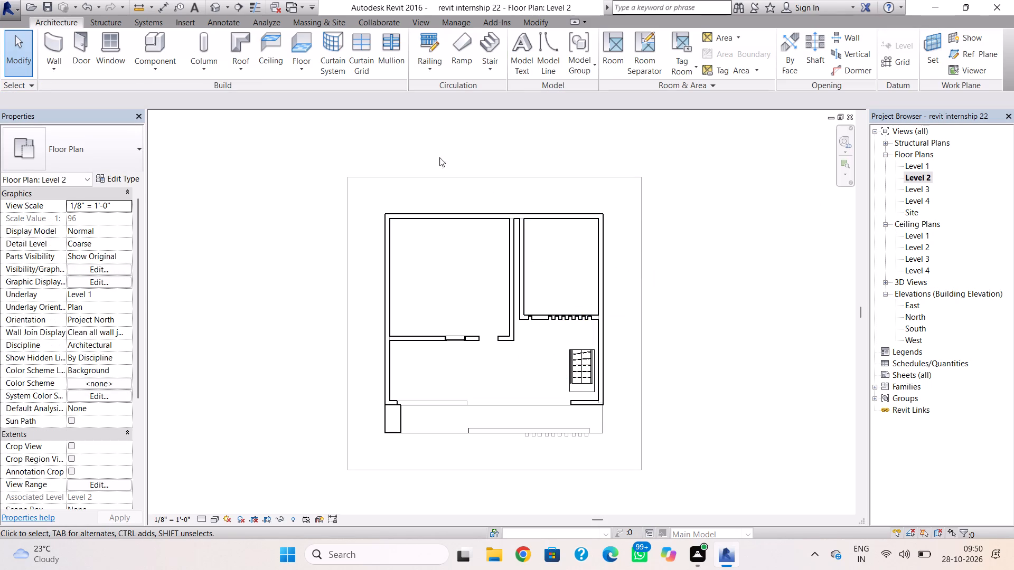
In the 3D view, shorten the westernmost reveal on the tower's front wall by raising its lower end to the neighbouring short reveals' bottoms.
click(218, 11)
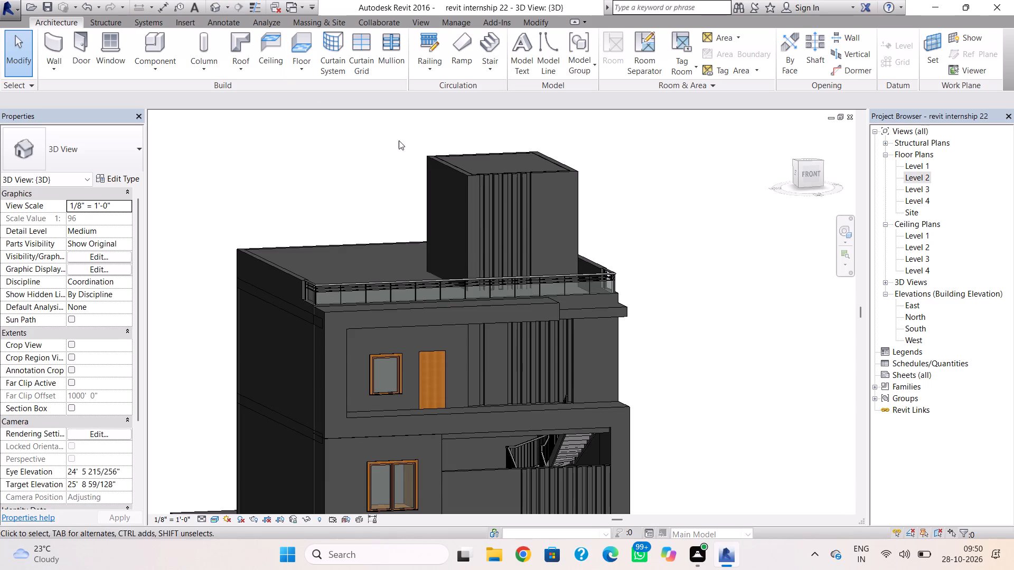
click(484, 380)
scroll(494, 398, up, 2)
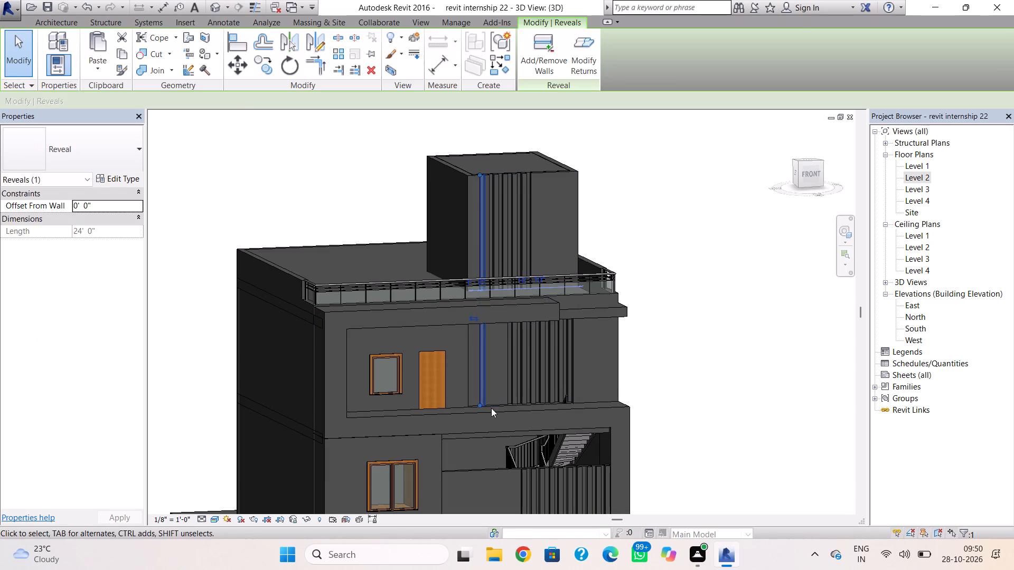
scroll(491, 408, up, 2)
drag(468, 403, 449, 327)
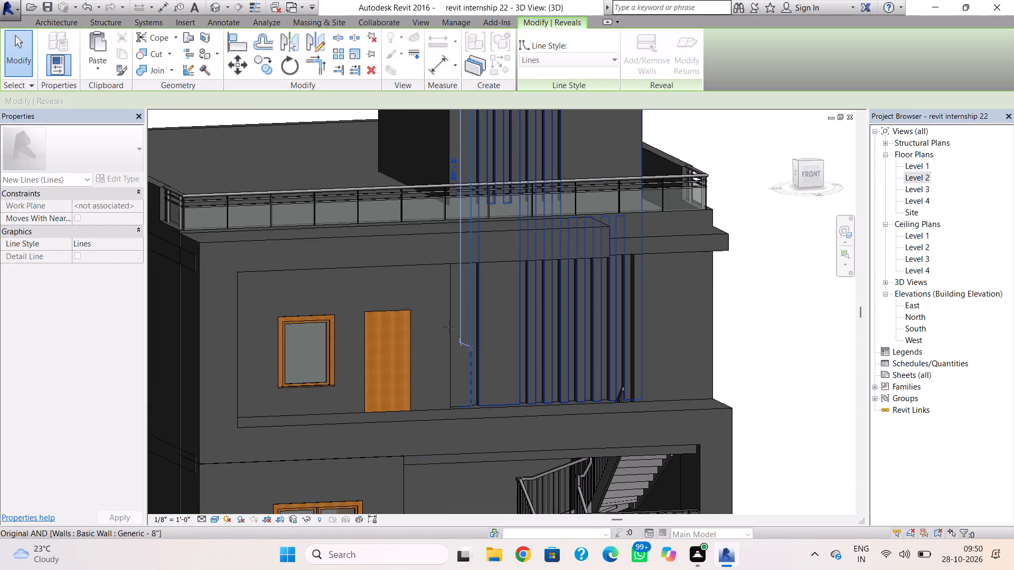
drag(449, 327, 474, 202)
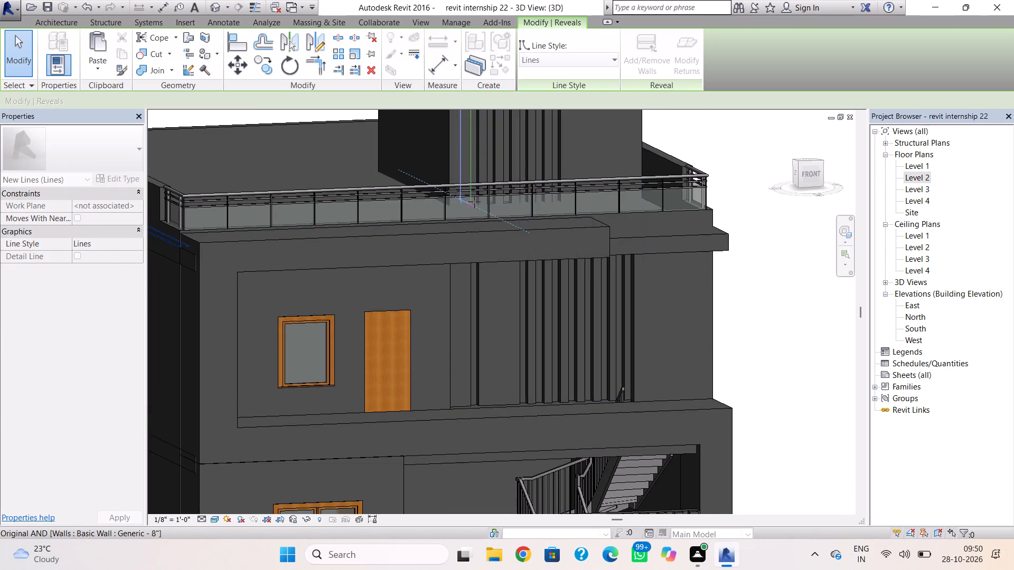
drag(474, 202, 474, 202)
key(Escape)
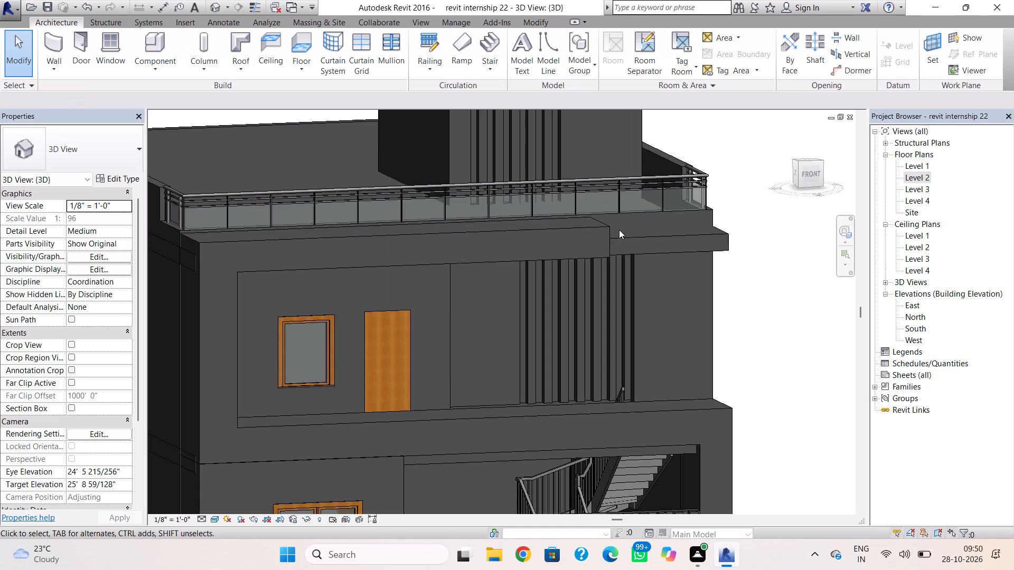
In the Level 2 floor plan, nudge the tower's west wall one increment east, to 1'-9" from the adjacent parallel wall.
shift+right_drag(569, 242, 541, 298)
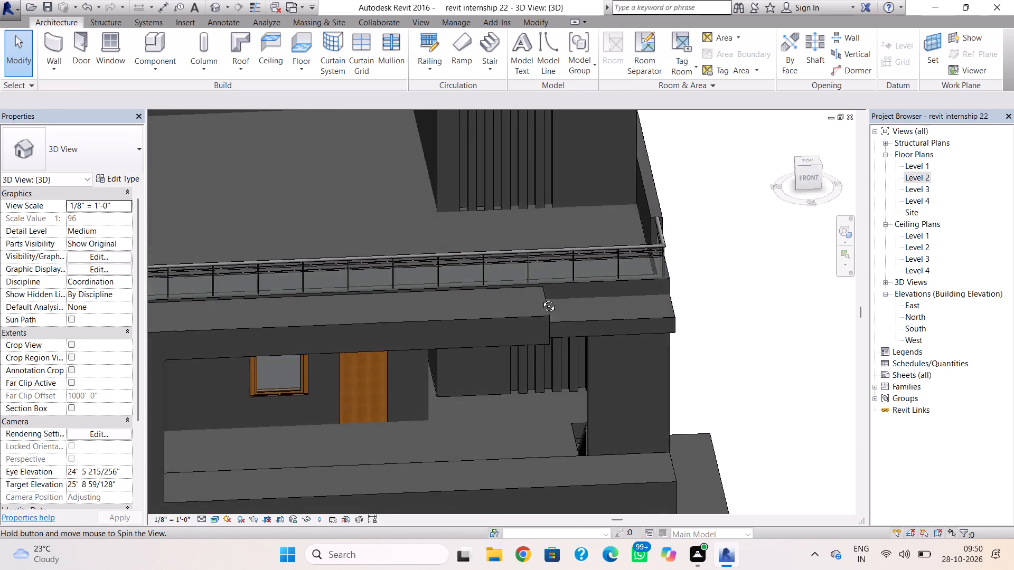
shift+right_drag(541, 298, 547, 257)
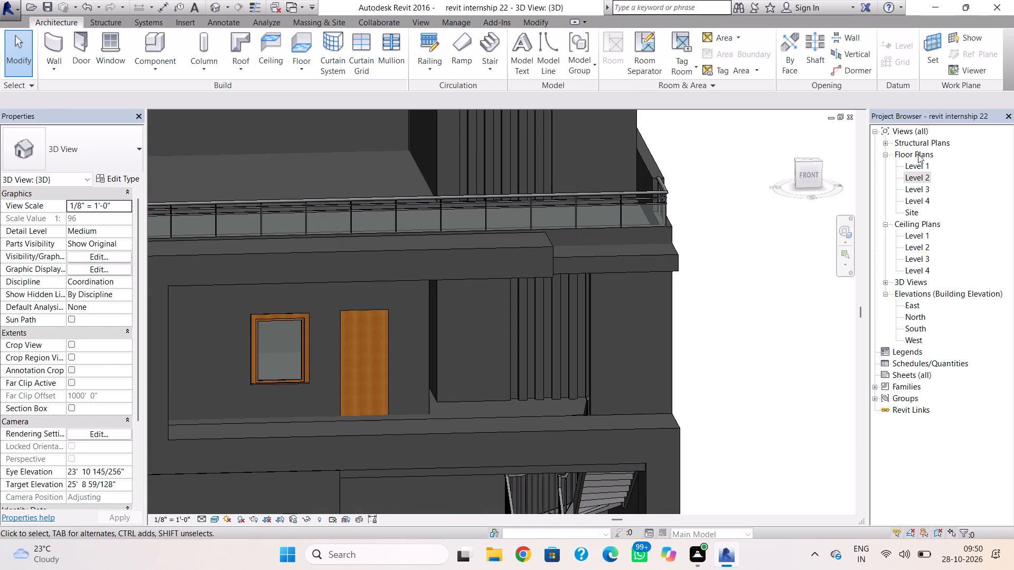
double_click(916, 179)
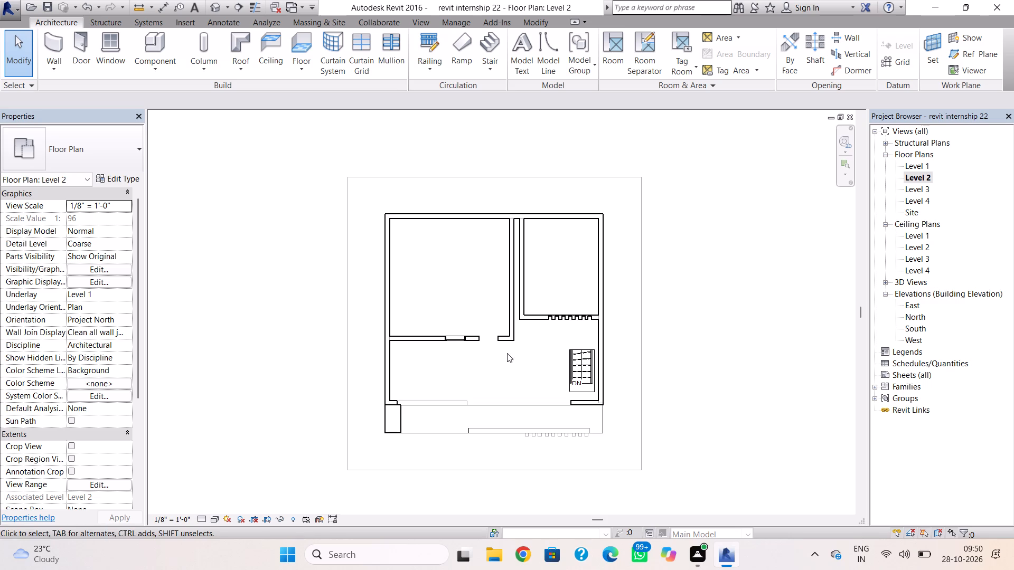
click(515, 280)
click(527, 298)
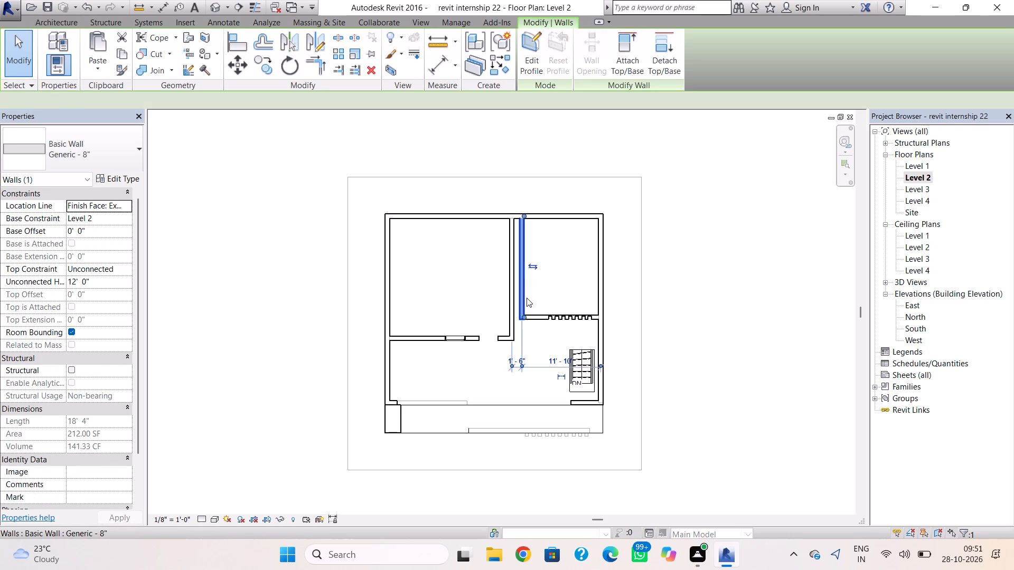
scroll(577, 292, up, 3)
key(Right)
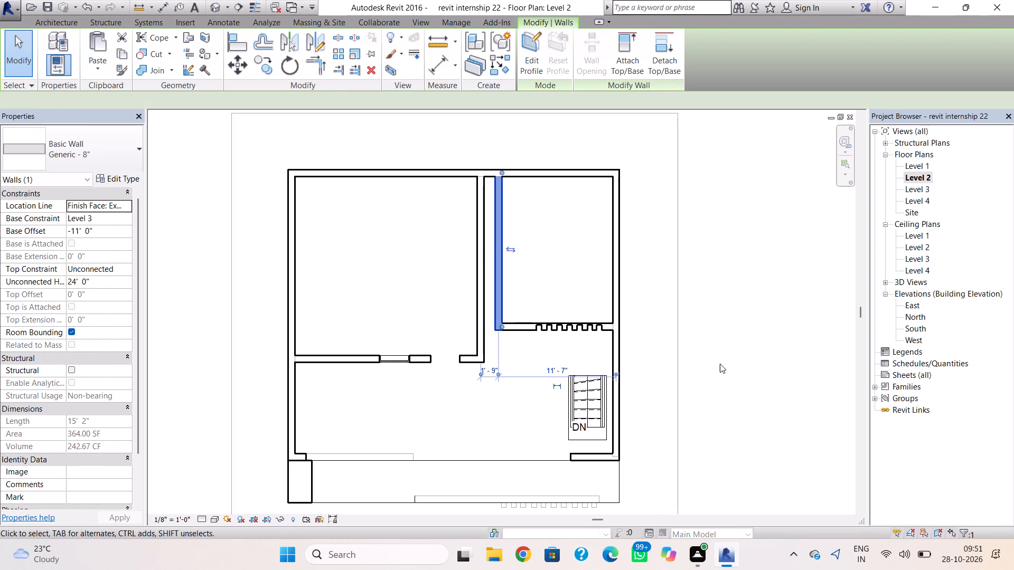
click(720, 364)
Return to the 3D view, show the whole building, and save the project.
click(219, 4)
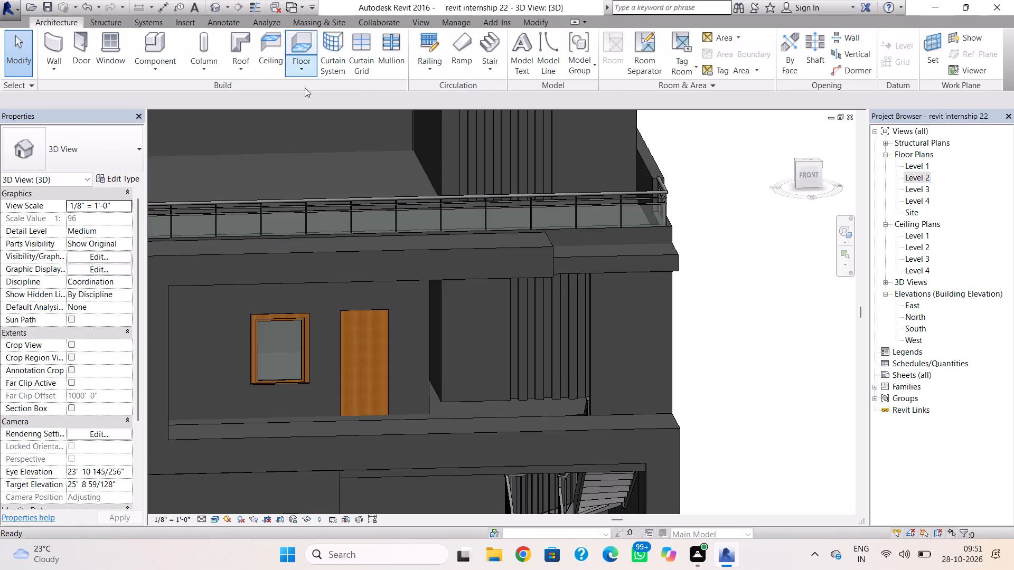
scroll(520, 283, down, 6)
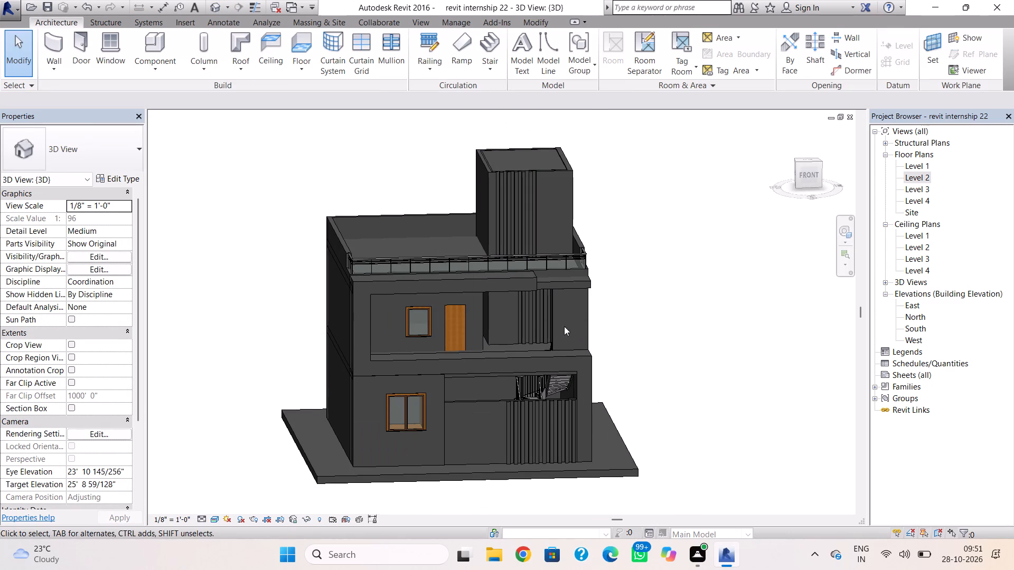
key(ctrl+s)
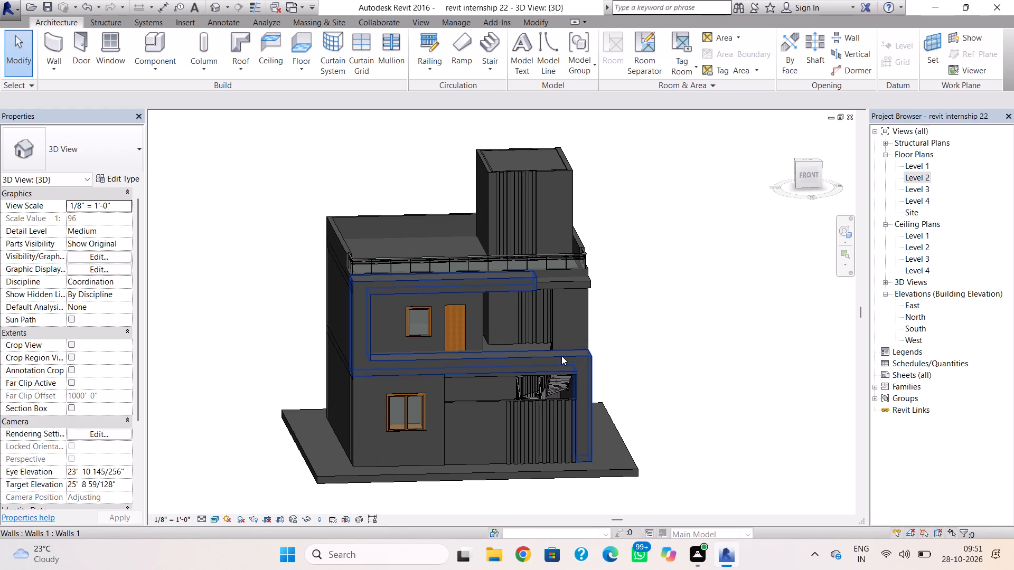
Print the 3D view with the Microsoft Print to PDF printer, accepting raster printing for the shaded view.
key(ctrl+p)
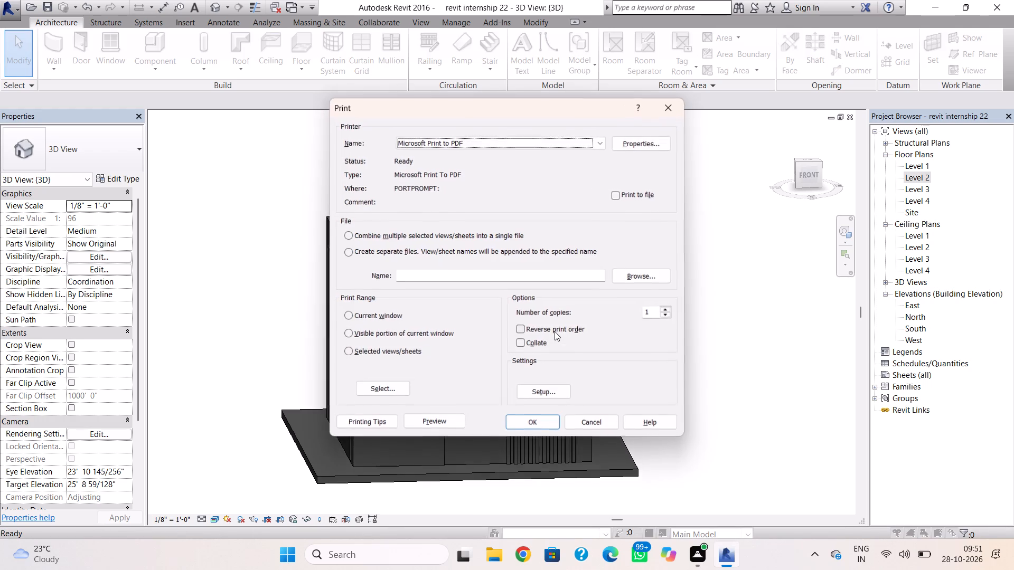
click(541, 421)
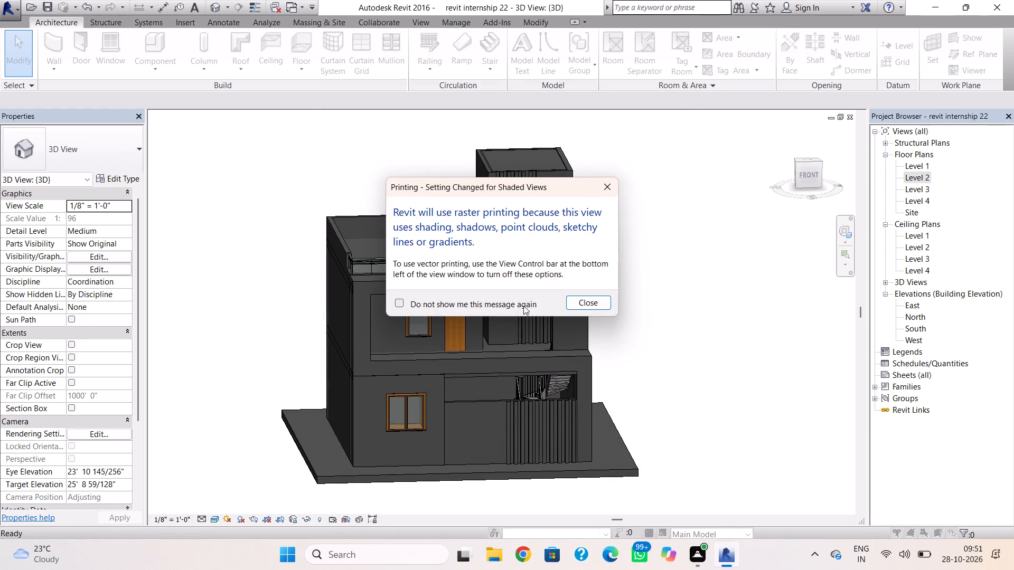
click(584, 294)
click(581, 302)
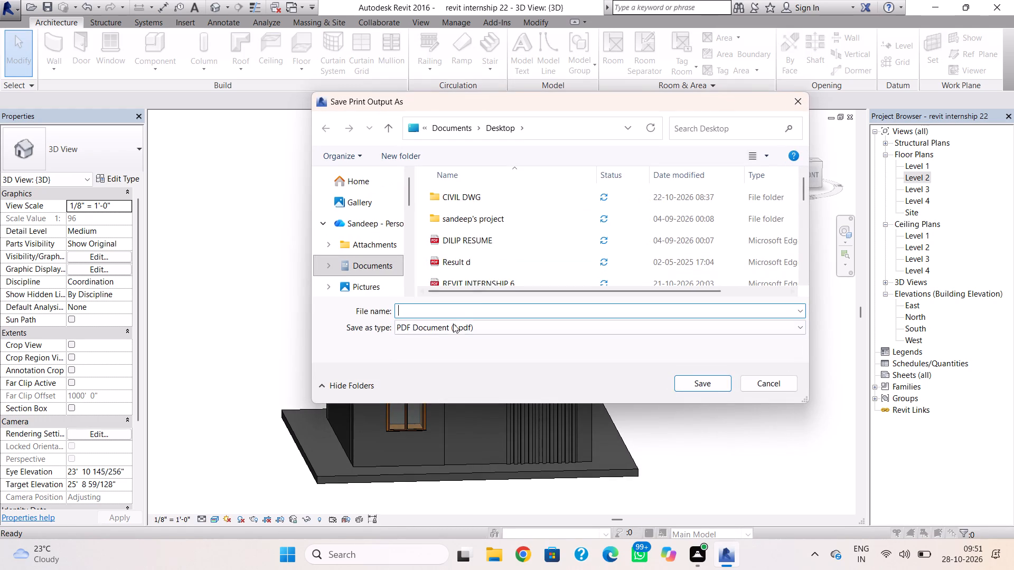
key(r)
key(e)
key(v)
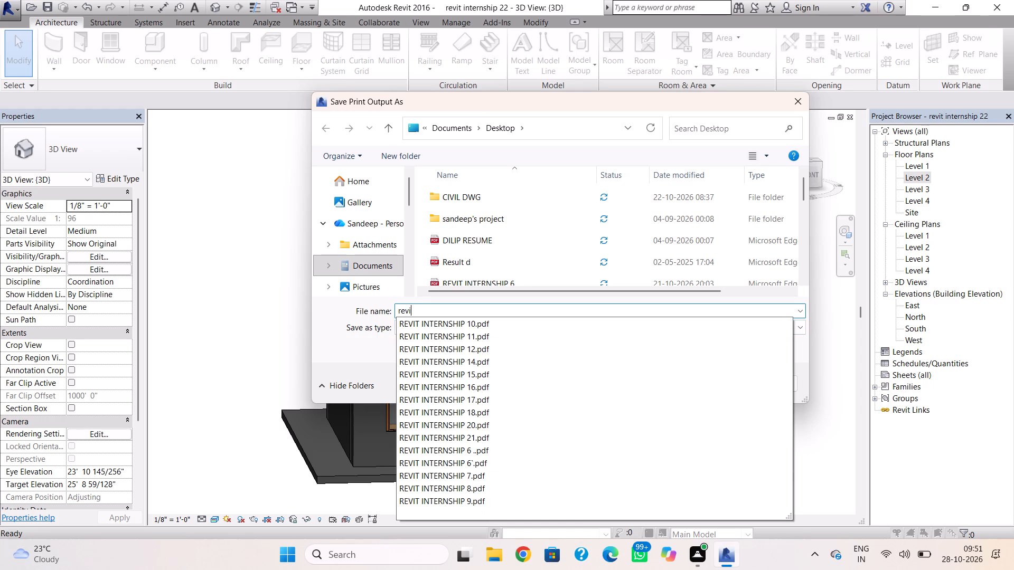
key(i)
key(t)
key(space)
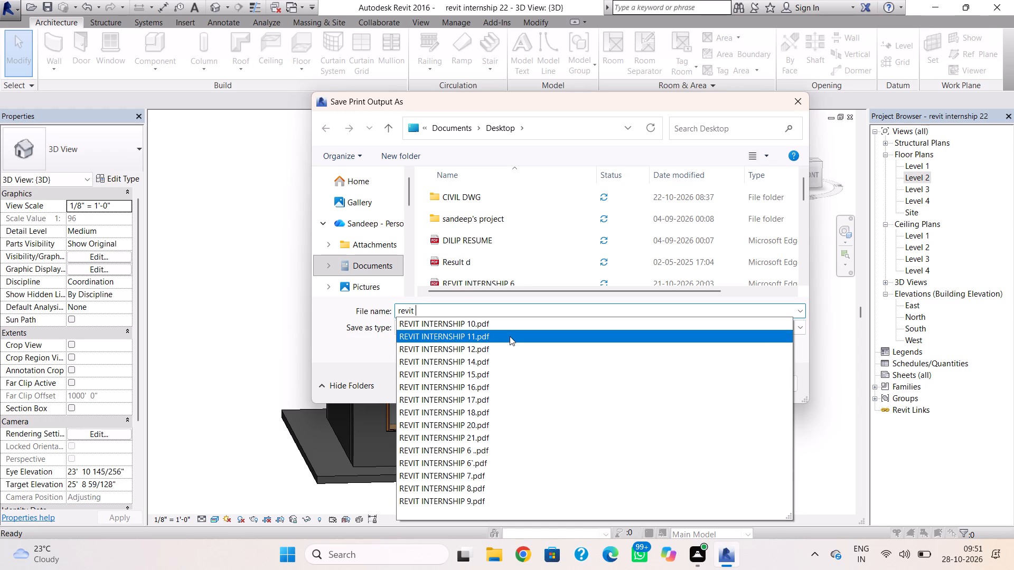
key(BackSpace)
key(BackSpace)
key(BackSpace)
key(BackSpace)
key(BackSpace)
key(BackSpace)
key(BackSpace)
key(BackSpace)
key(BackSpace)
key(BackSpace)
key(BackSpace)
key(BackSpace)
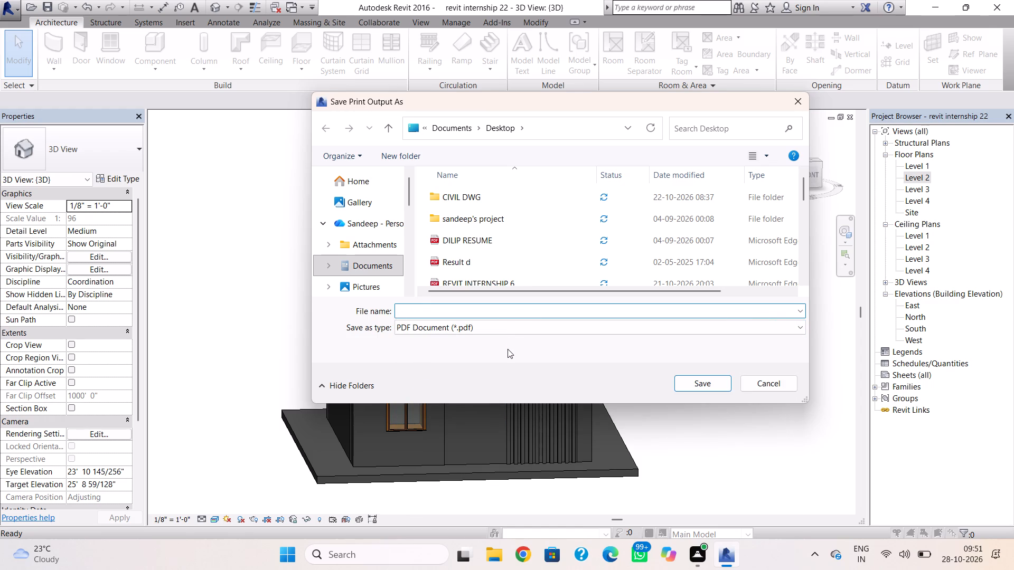
Save the print output in the Desktop folder as a PDF named REVIT INTERNSHIP 22.
key(r)
key(w)
key(BackSpace)
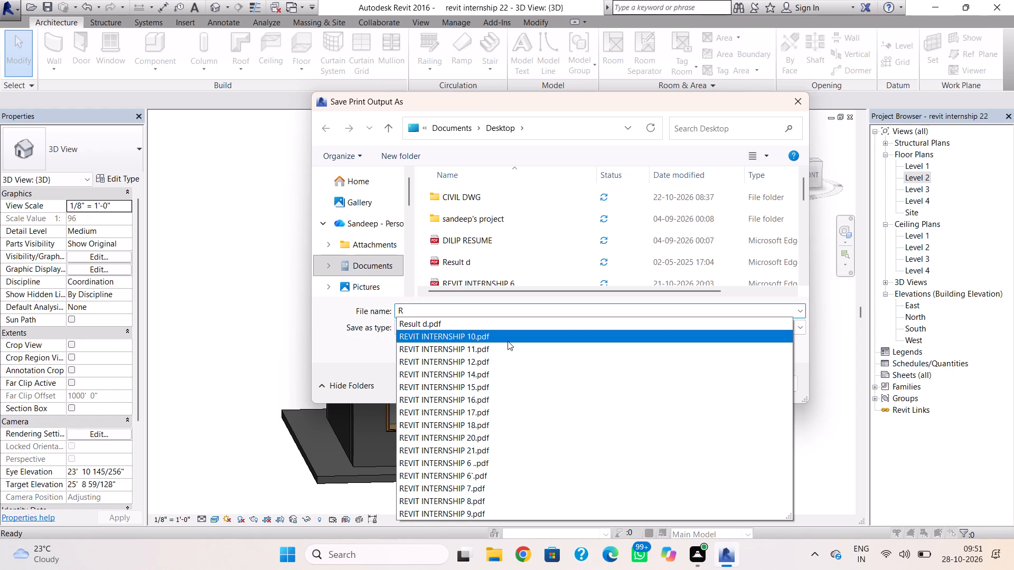
key(e)
key(v)
key(u)
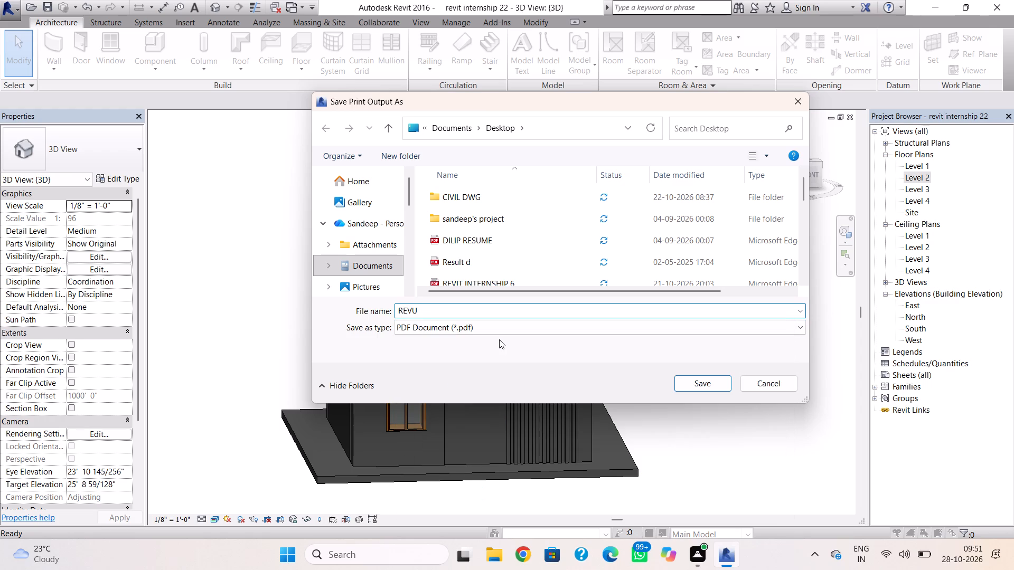
key(BackSpace)
key(i)
key(t)
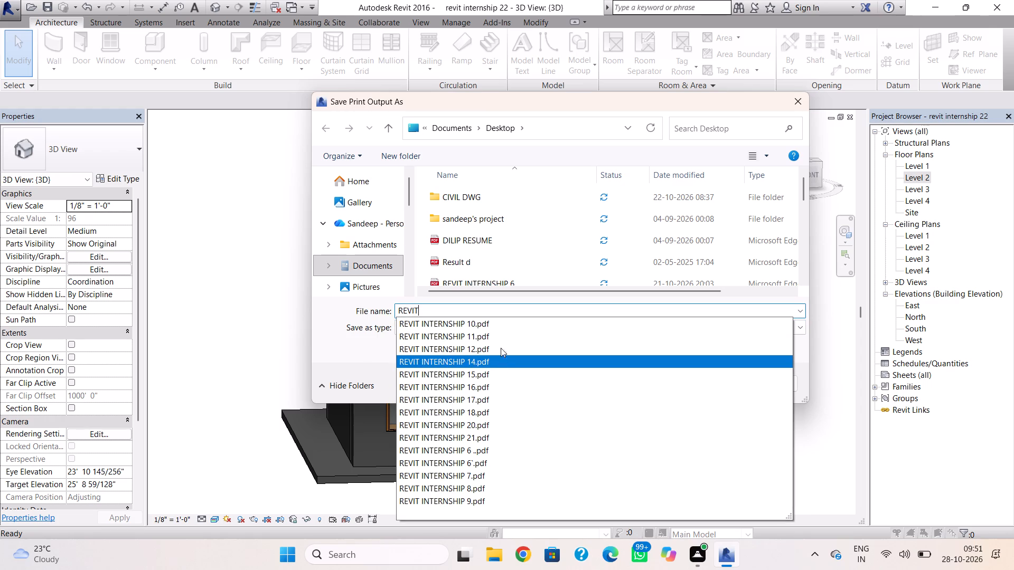
key(space)
key(i)
key(n)
key(t)
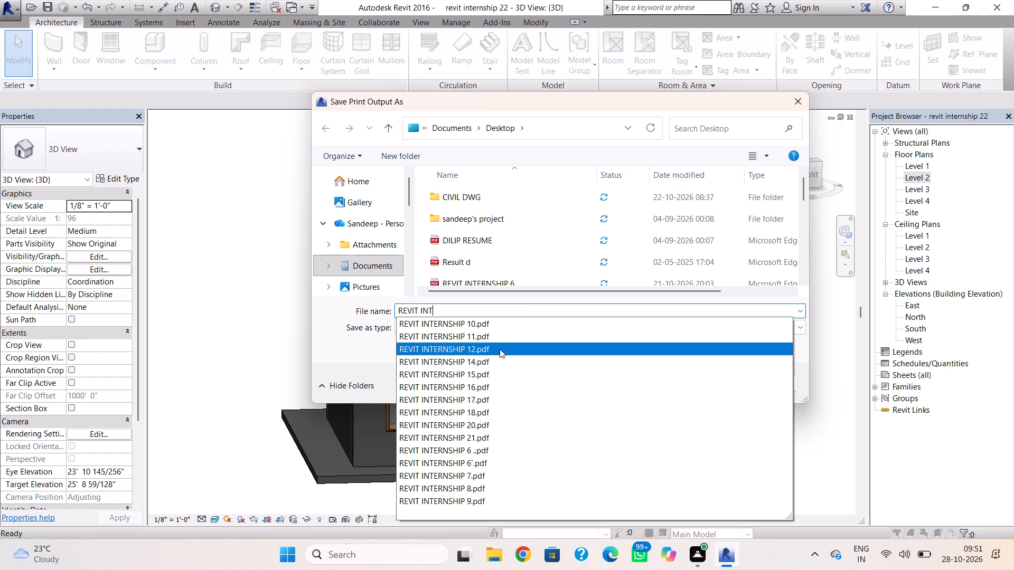
text(ERN)
key(s)
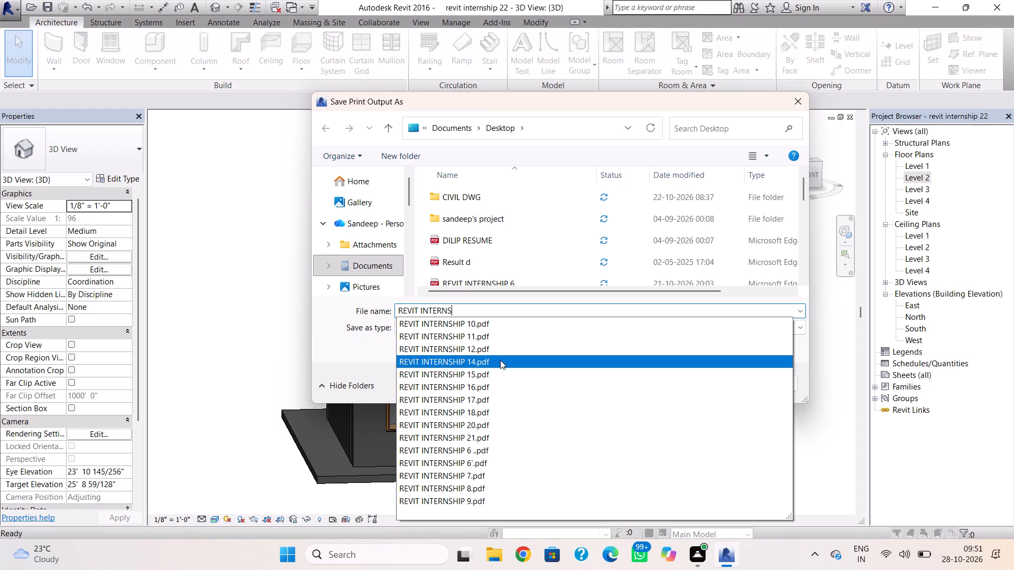
key(h)
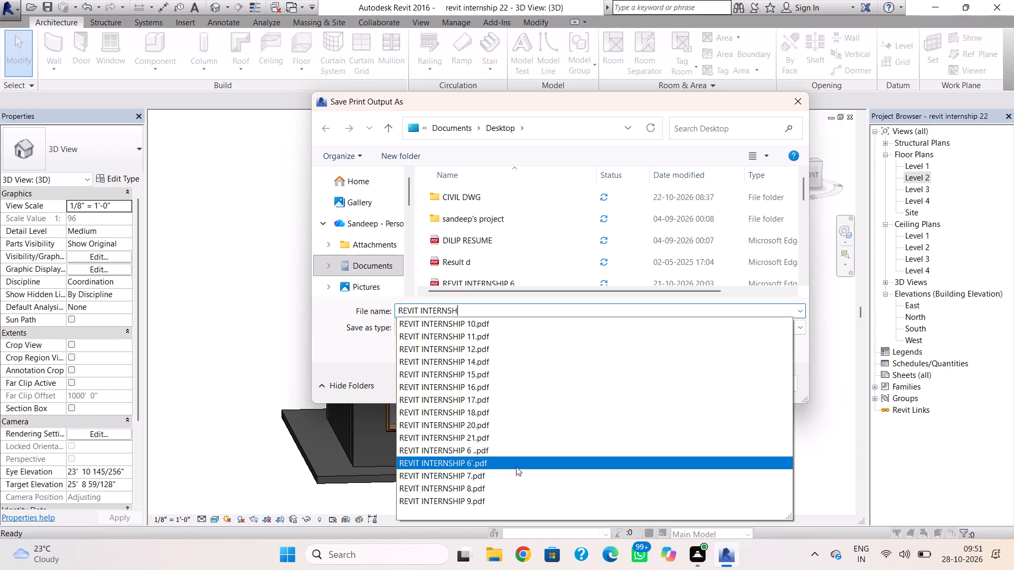
key(i)
key(p)
key(space)
key(2)
key(2)
drag(683, 370, 682, 358)
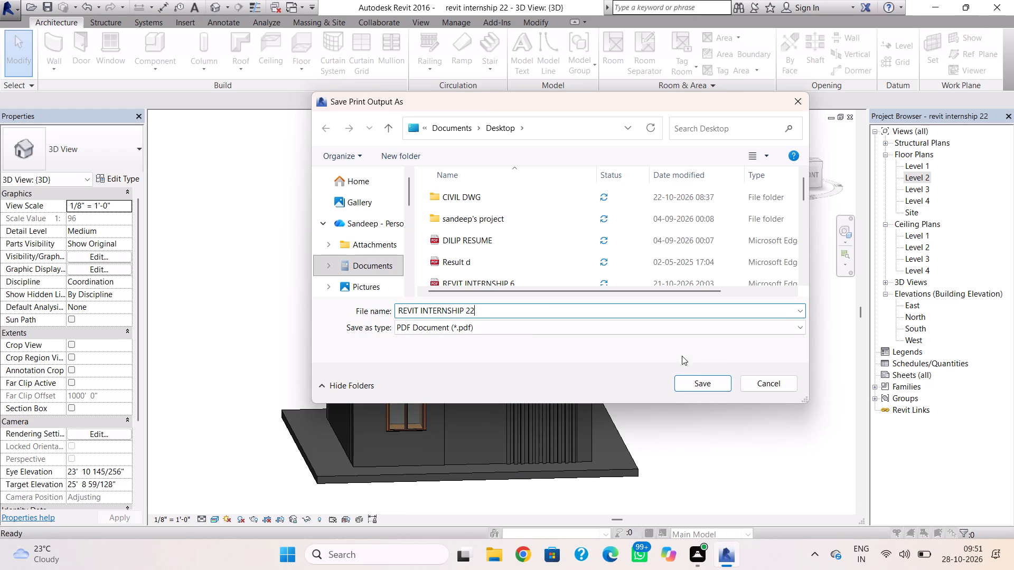
click(698, 381)
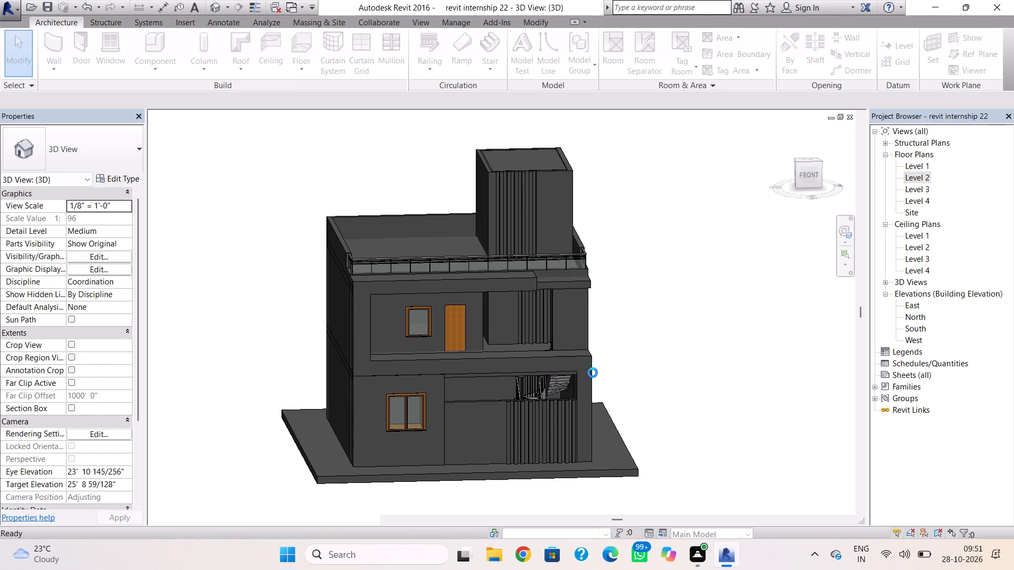